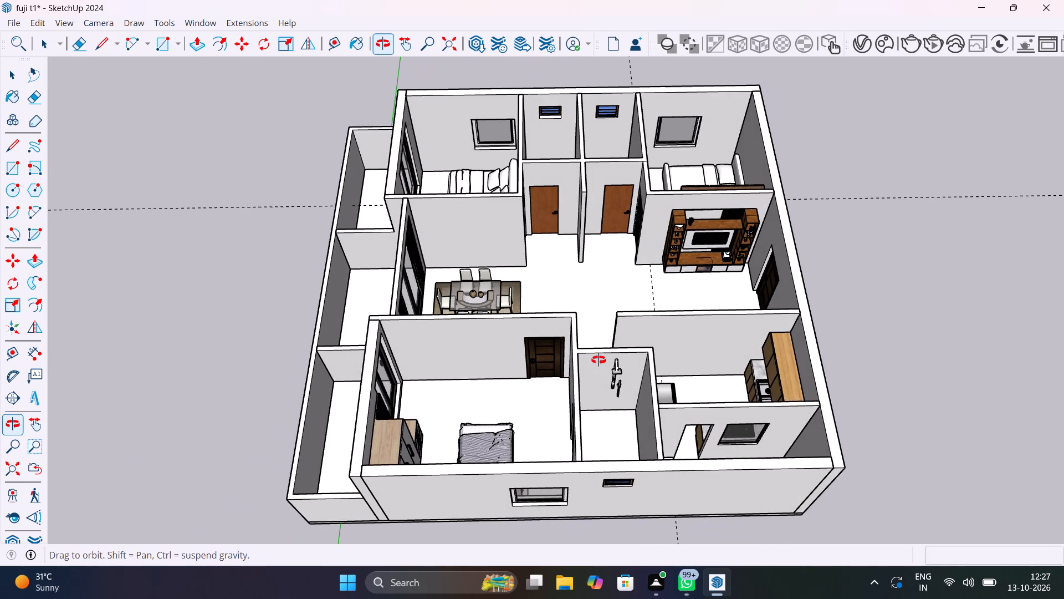
Open the Chaos Cosmos asset library and show the online 3D furniture category Chairs & stools.
{"action": "middle_click_drag", "start_coordinate": [598, 360], "coordinate": [554, 376]}
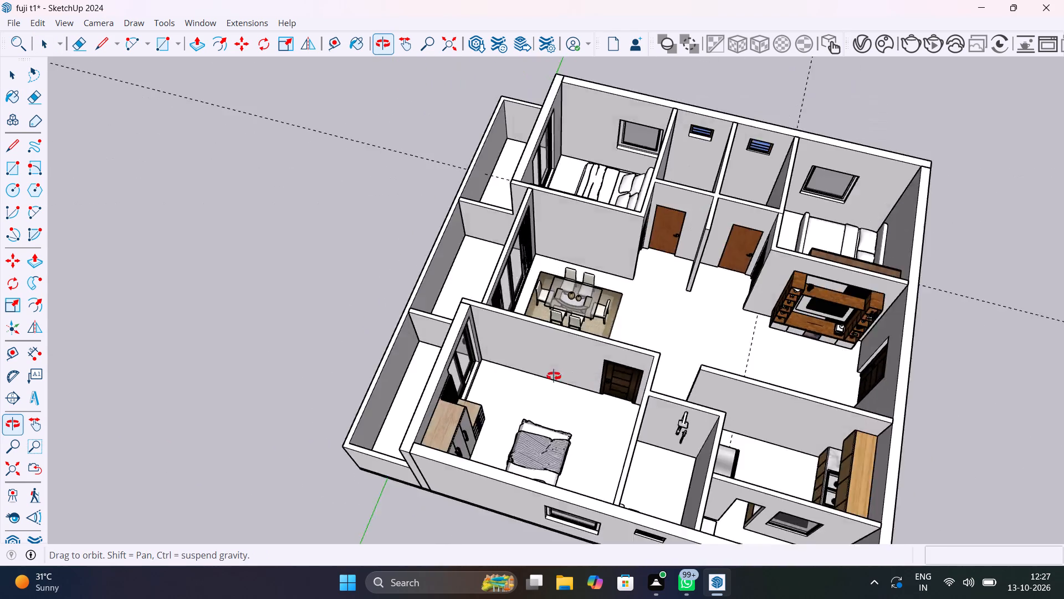
{"action": "middle_click_drag", "start_coordinate": [554, 376], "coordinate": [347, 423]}
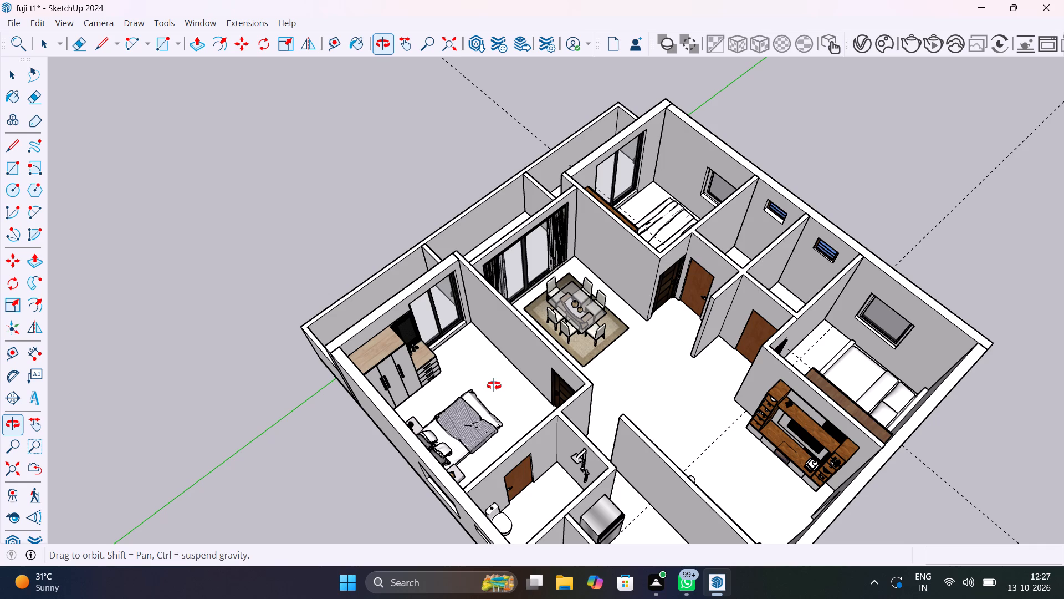
{"action": "scroll", "coordinate": [511, 371], "scroll_direction": "down", "scroll_amount": 3}
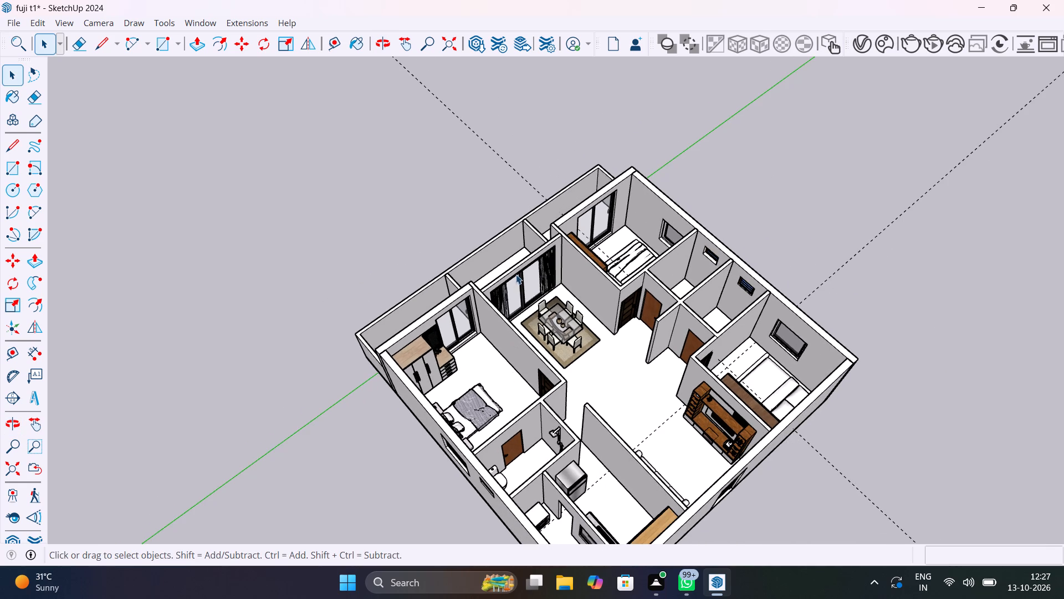
{"action": "middle_click_drag", "start_coordinate": [516, 275], "coordinate": [741, 398], "text": "shift"}
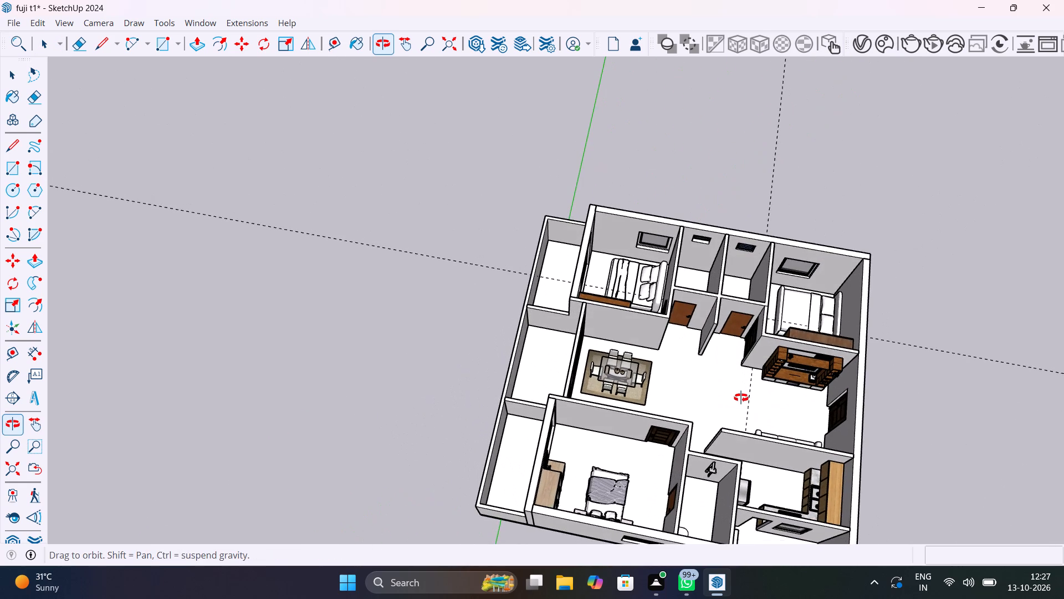
{"action": "middle_click_drag", "start_coordinate": [741, 398], "coordinate": [689, 439], "text": "shift"}
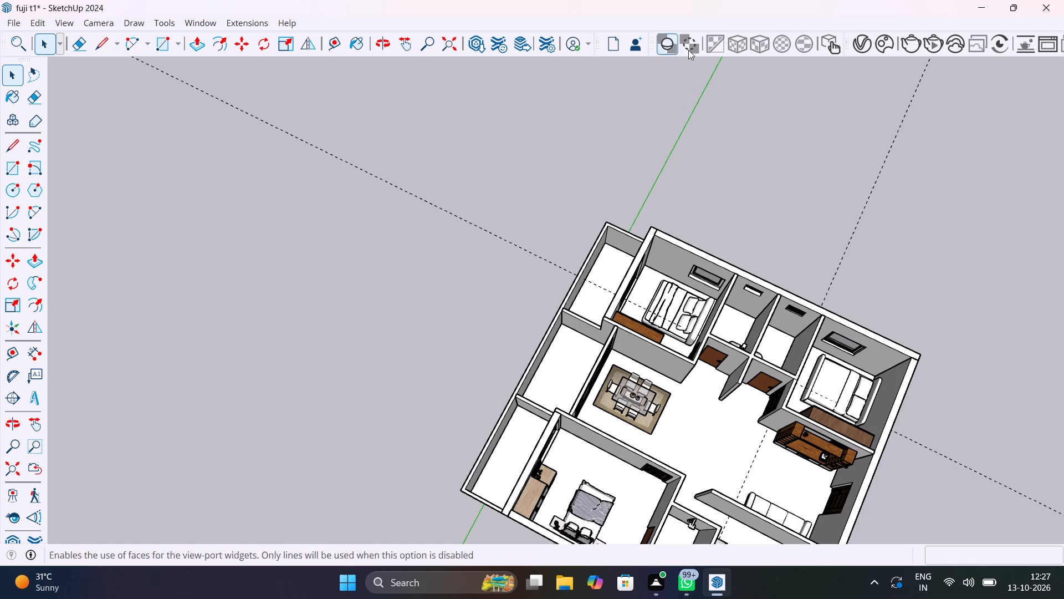
{"action": "left_click", "coordinate": [887, 47]}
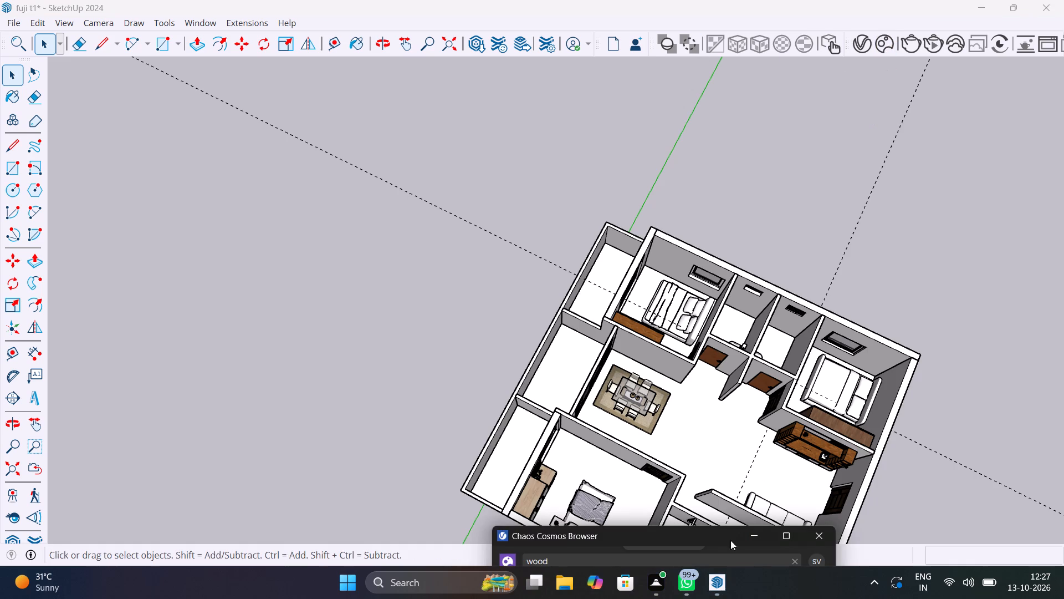
{"action": "left_click_drag", "start_coordinate": [707, 534], "coordinate": [306, 38]}
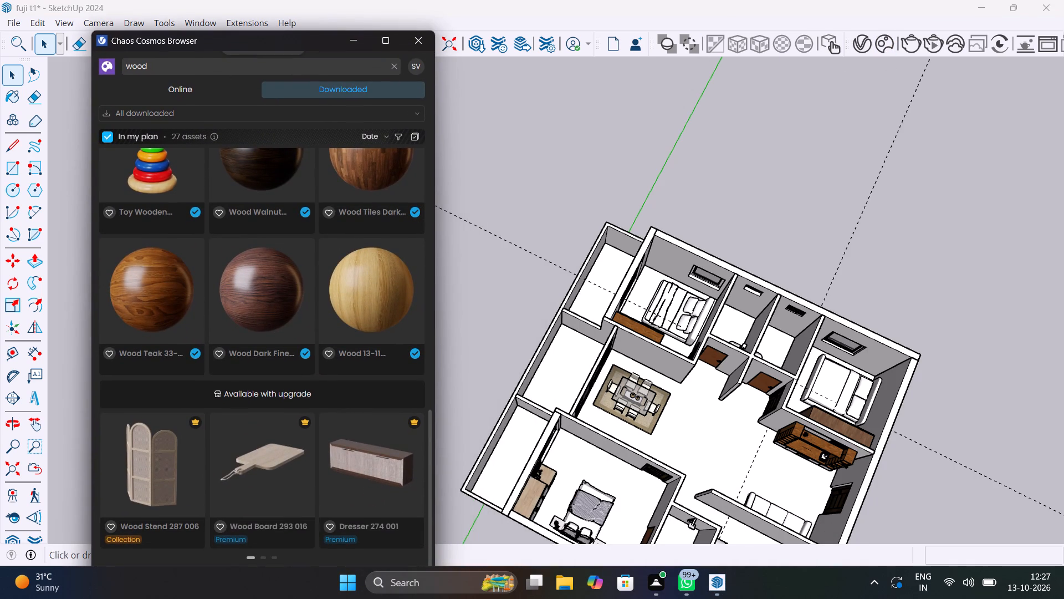
{"action": "left_click", "coordinate": [202, 84]}
{"action": "left_click", "coordinate": [409, 118]}
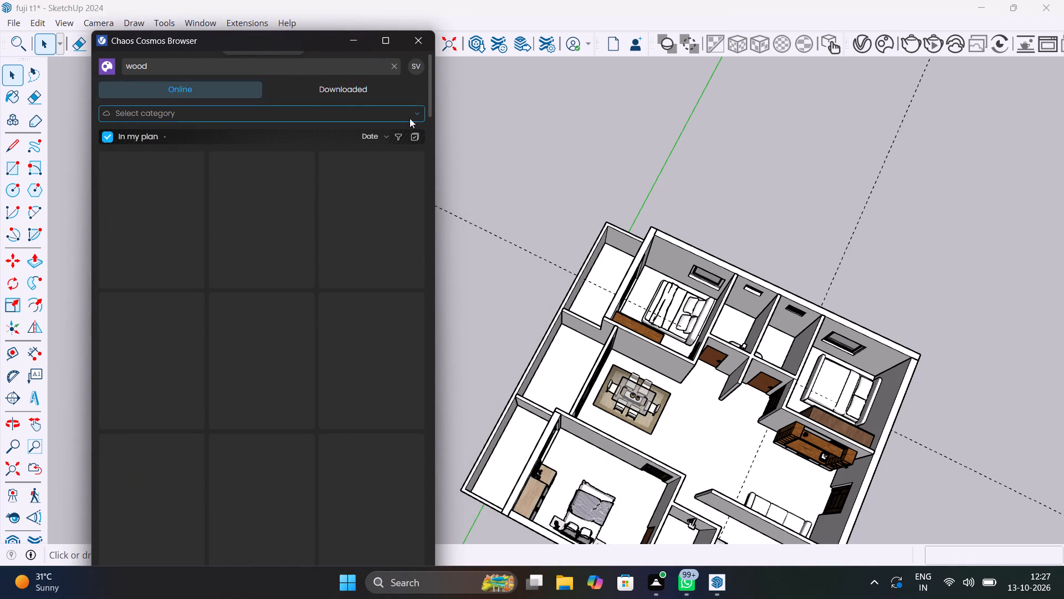
{"action": "left_click", "coordinate": [177, 134]}
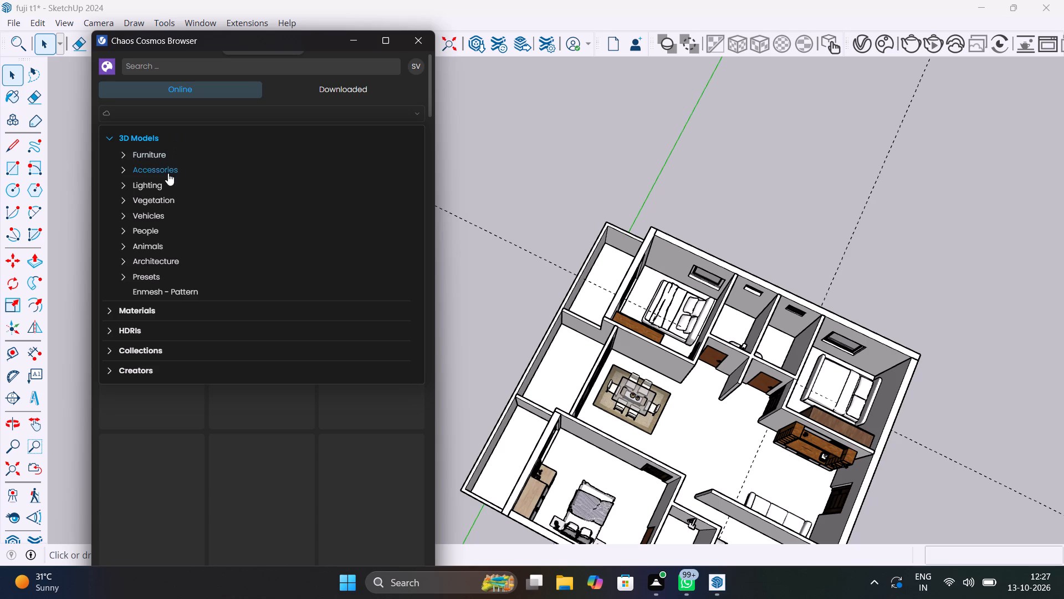
{"action": "left_click", "coordinate": [172, 154]}
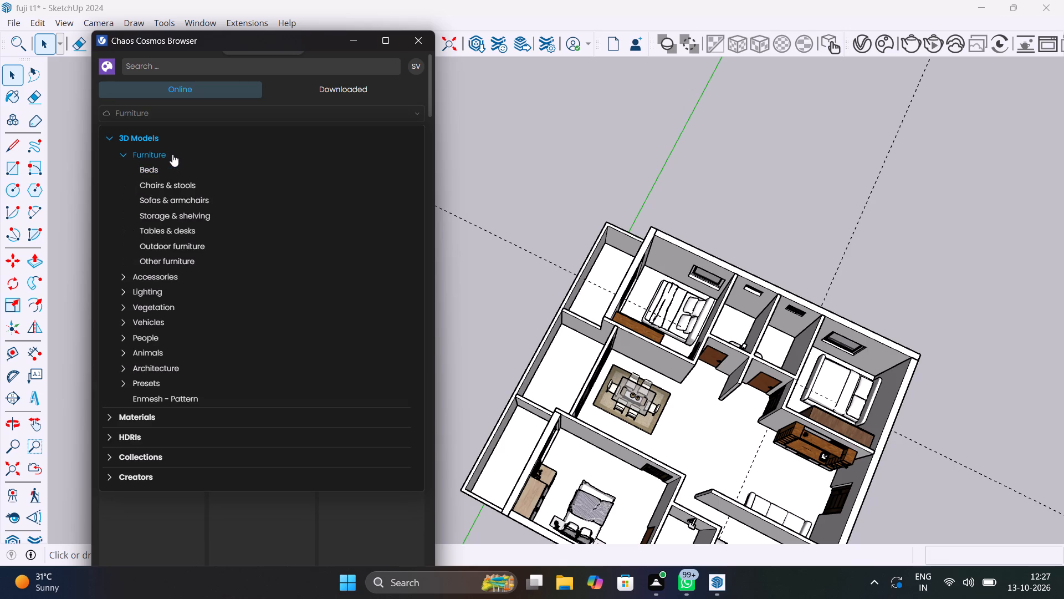
{"action": "left_click", "coordinate": [195, 182]}
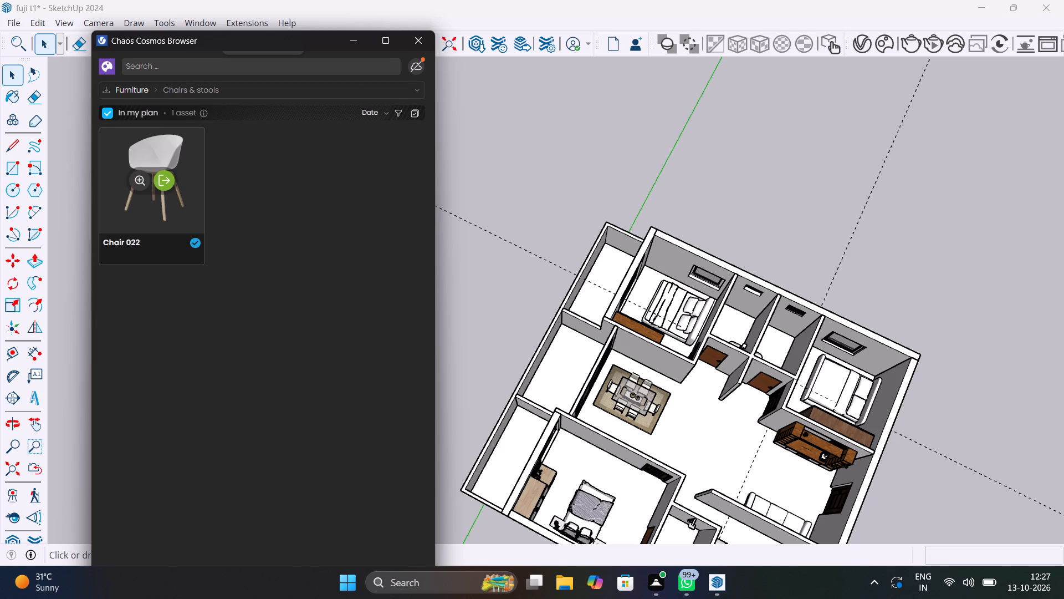
{"action": "left_click", "coordinate": [370, 89]}
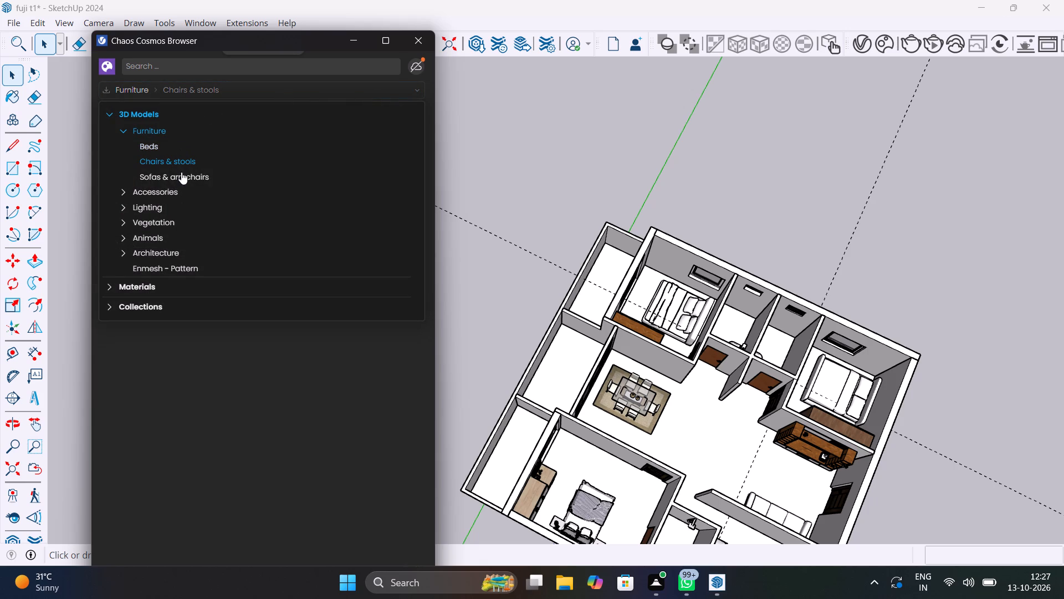
{"action": "left_click", "coordinate": [182, 172]}
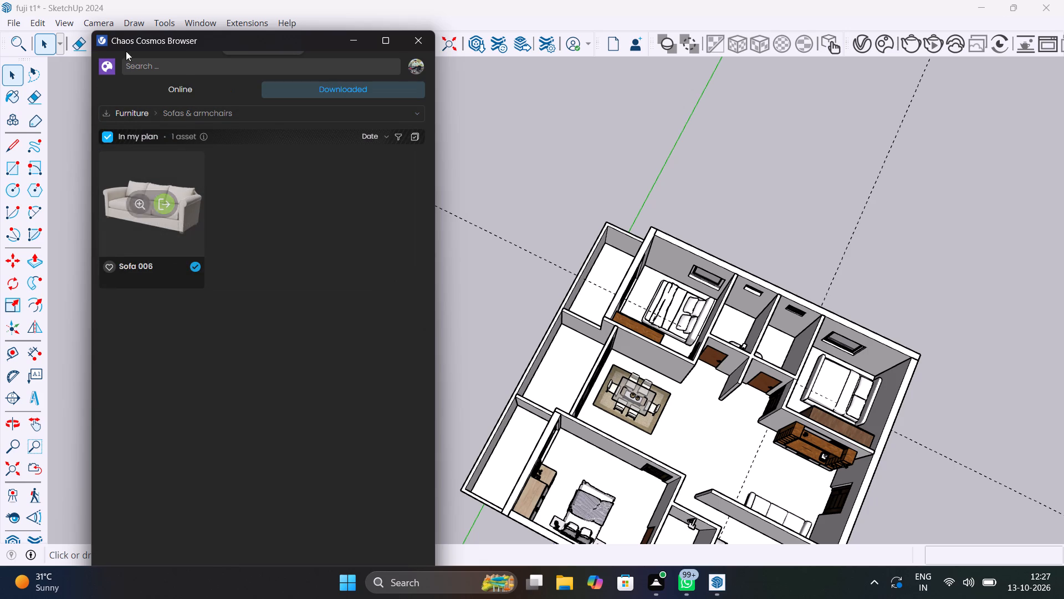
{"action": "left_click", "coordinate": [181, 92]}
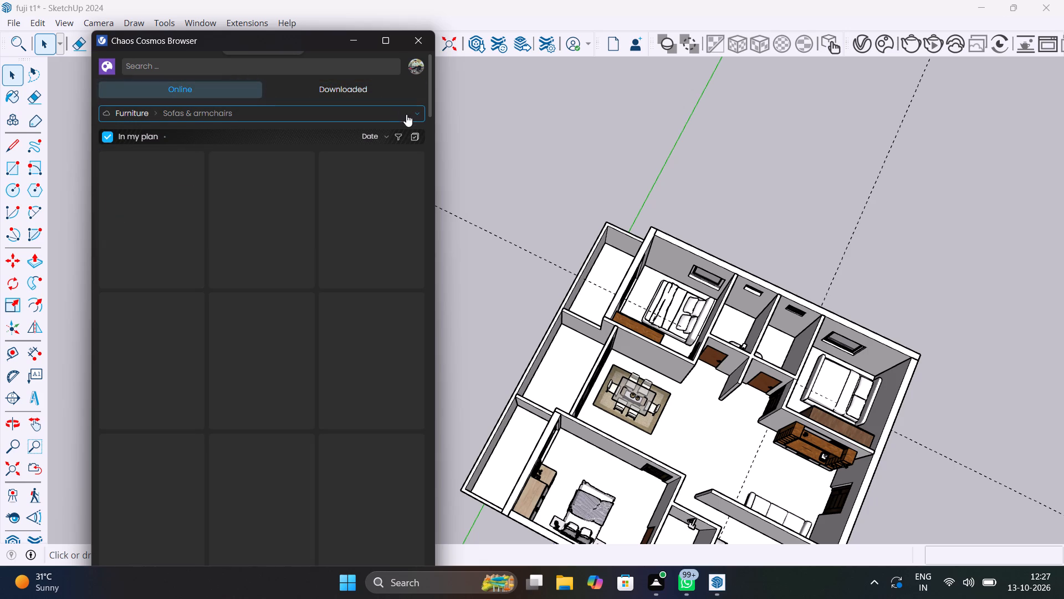
{"action": "left_click", "coordinate": [411, 115]}
{"action": "left_click", "coordinate": [193, 182]}
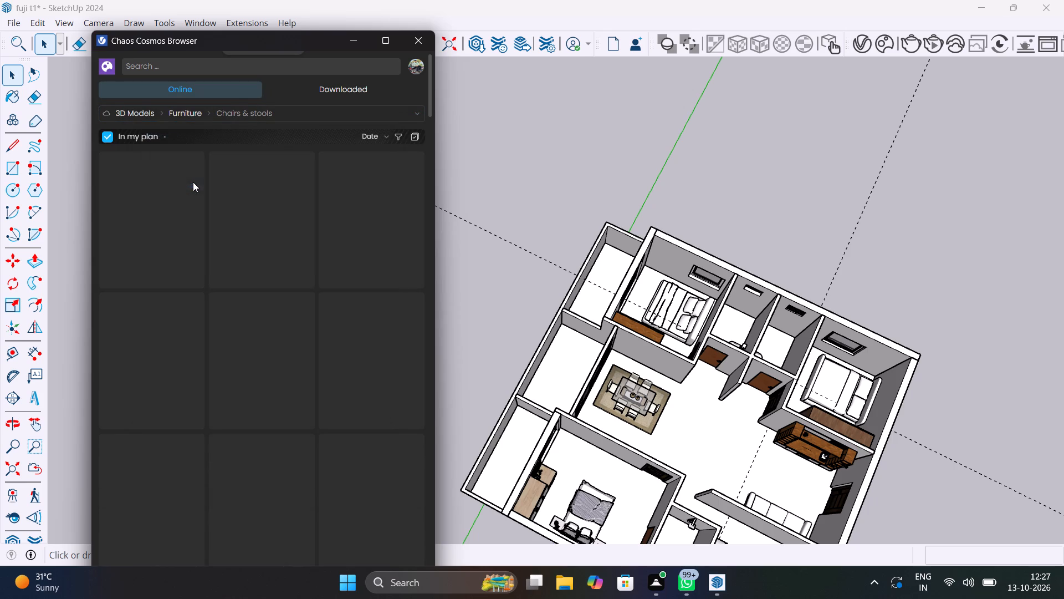
Browse the online Chairs & stools models for a lounge chair suitable for the balcony.
{"action": "scroll", "coordinate": [207, 271], "scroll_direction": "down", "scroll_amount": 10}
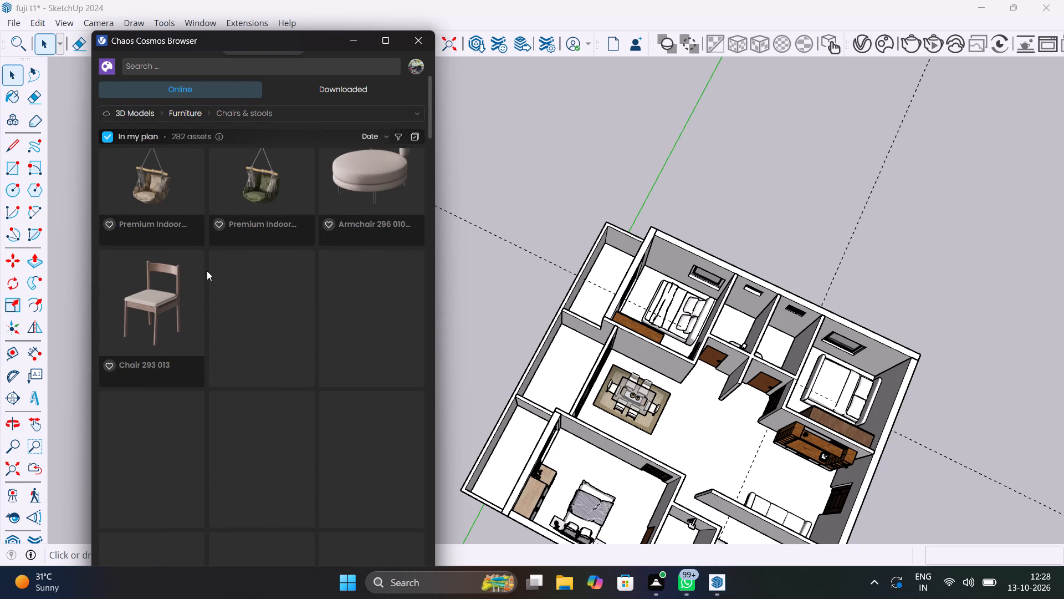
{"action": "scroll", "coordinate": [207, 271], "scroll_direction": "down", "scroll_amount": 5}
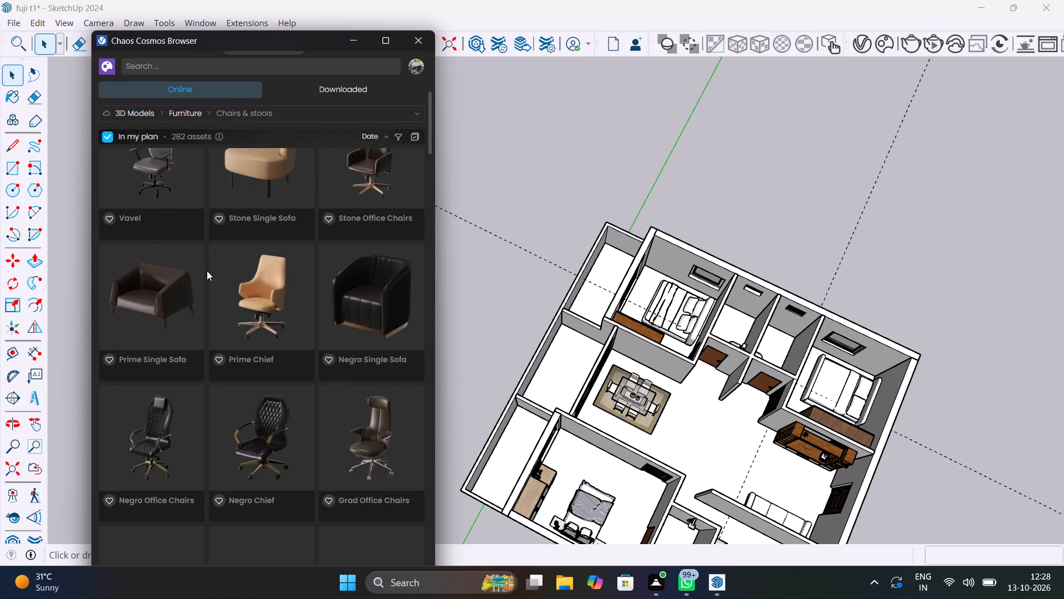
{"action": "scroll", "coordinate": [207, 271], "scroll_direction": "down", "scroll_amount": 10}
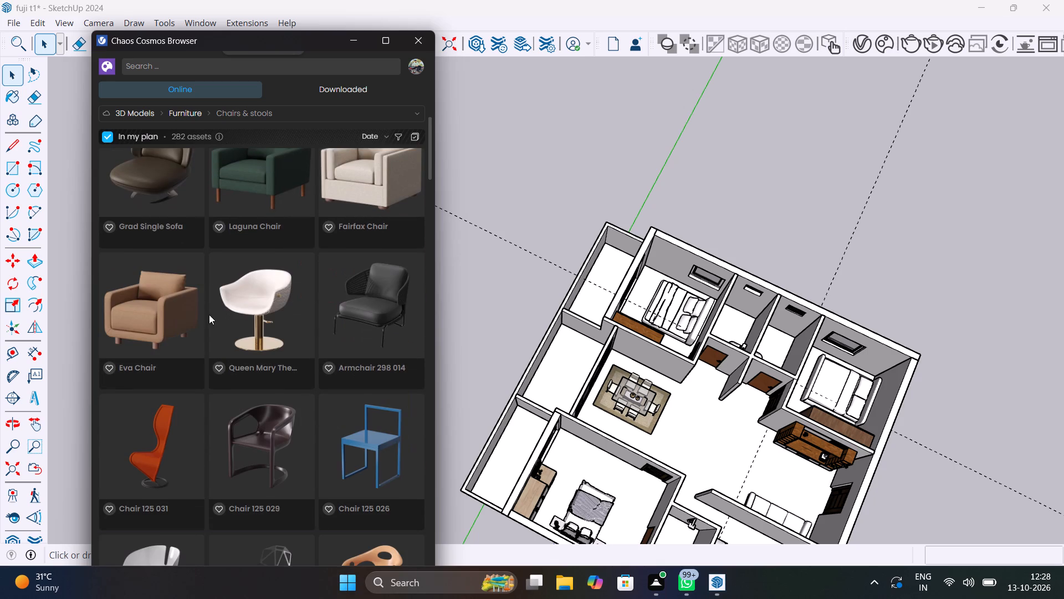
{"action": "scroll", "coordinate": [218, 327], "scroll_direction": "down", "scroll_amount": 10}
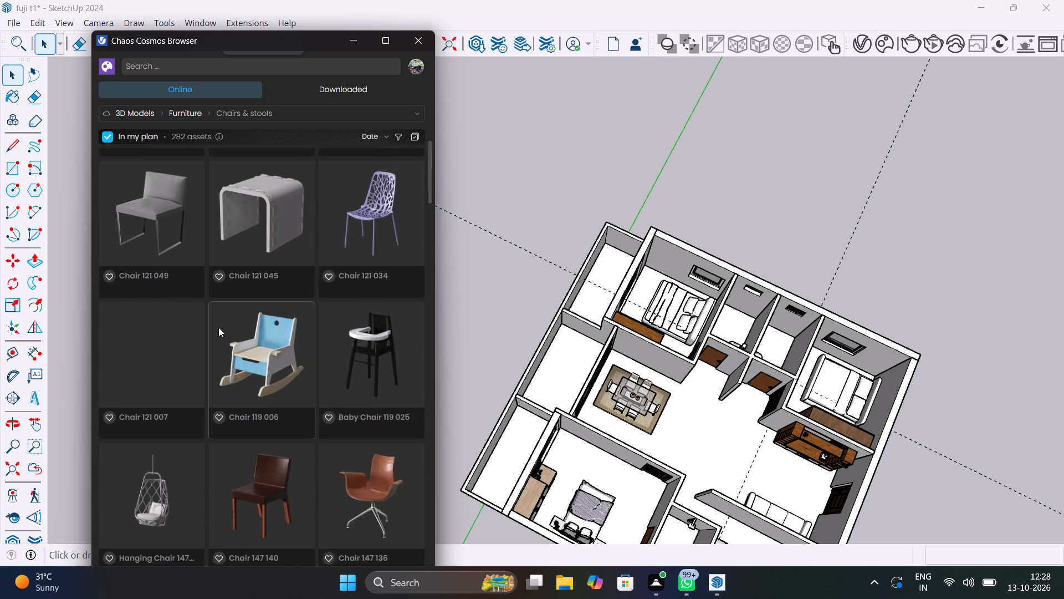
{"action": "scroll", "coordinate": [218, 327], "scroll_direction": "down", "scroll_amount": 10}
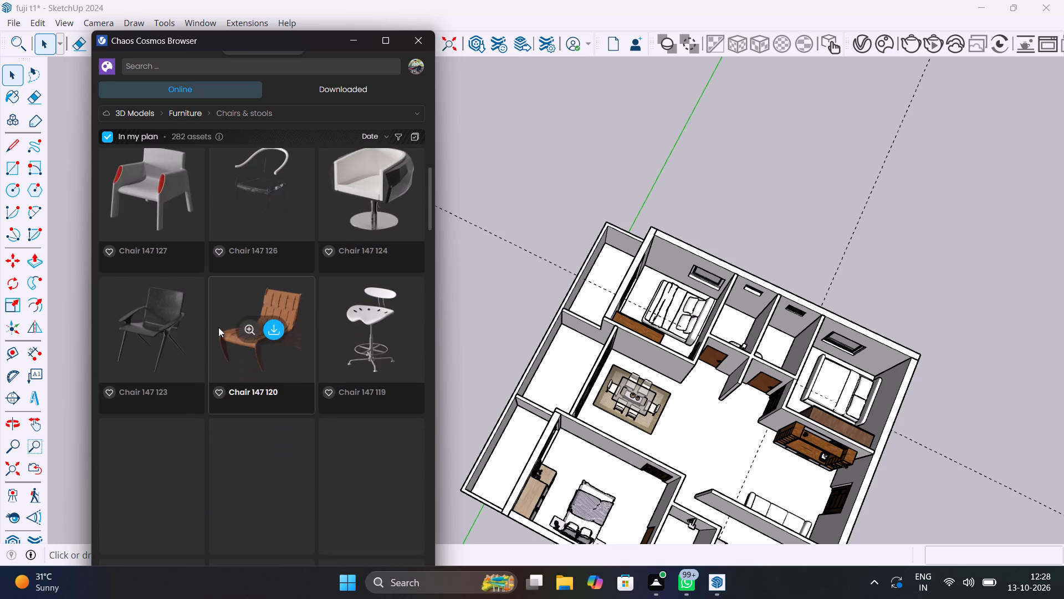
{"action": "scroll", "coordinate": [218, 327], "scroll_direction": "down", "scroll_amount": 5}
{"action": "scroll", "coordinate": [218, 327], "scroll_direction": "up", "scroll_amount": 1}
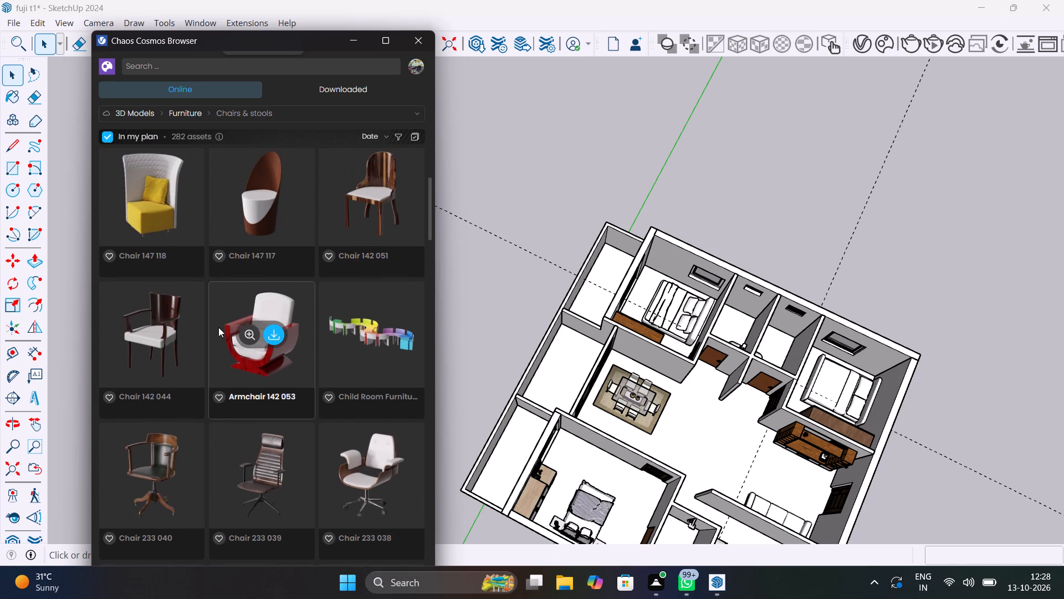
{"action": "scroll", "coordinate": [218, 327], "scroll_direction": "up", "scroll_amount": 1}
{"action": "scroll", "coordinate": [218, 327], "scroll_direction": "down", "scroll_amount": 8}
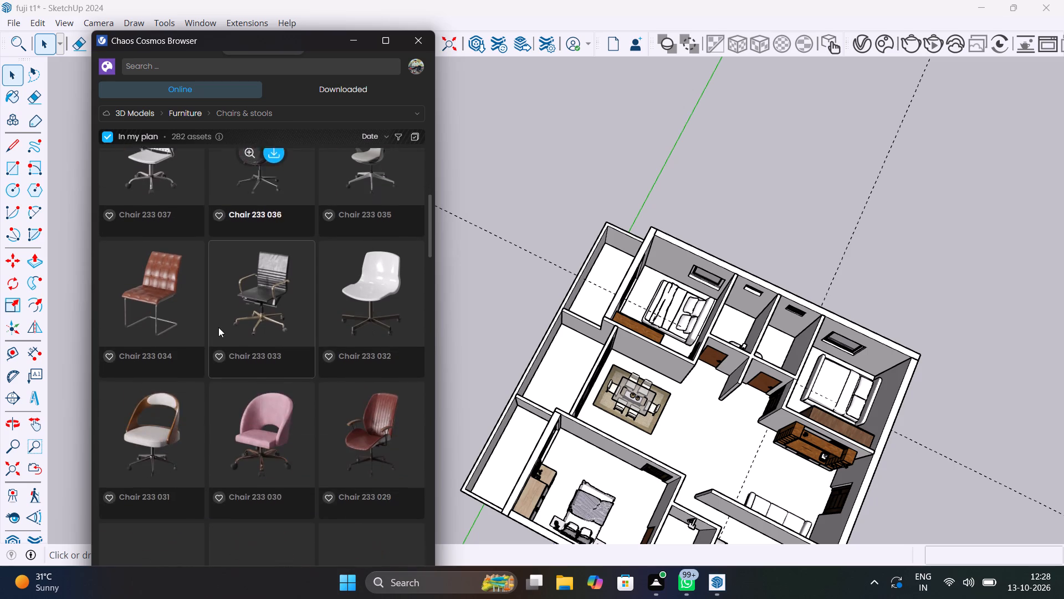
{"action": "scroll", "coordinate": [218, 327], "scroll_direction": "down", "scroll_amount": 4}
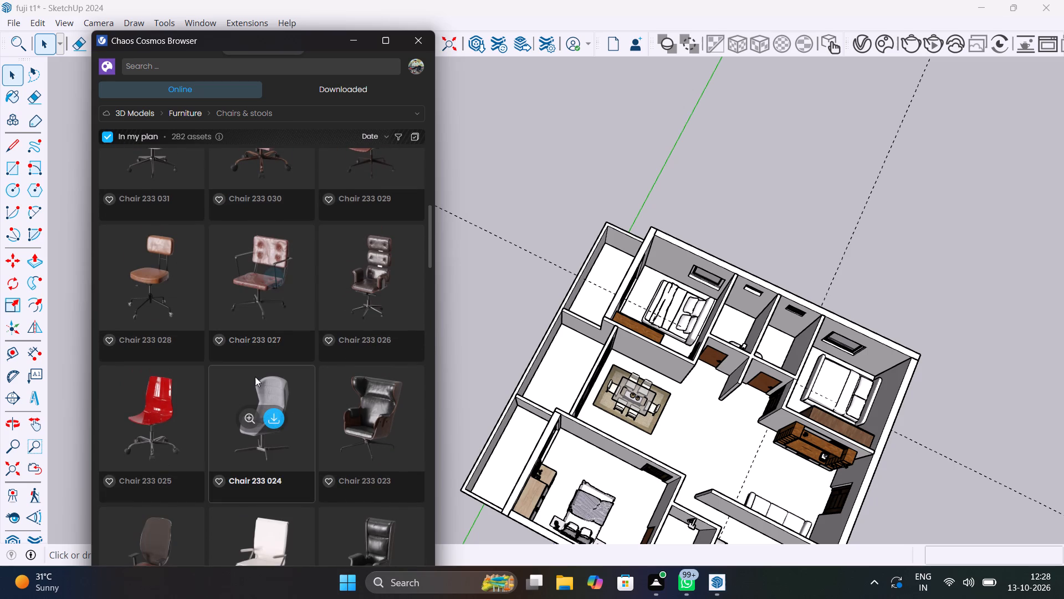
{"action": "scroll", "coordinate": [255, 377], "scroll_direction": "down", "scroll_amount": 3}
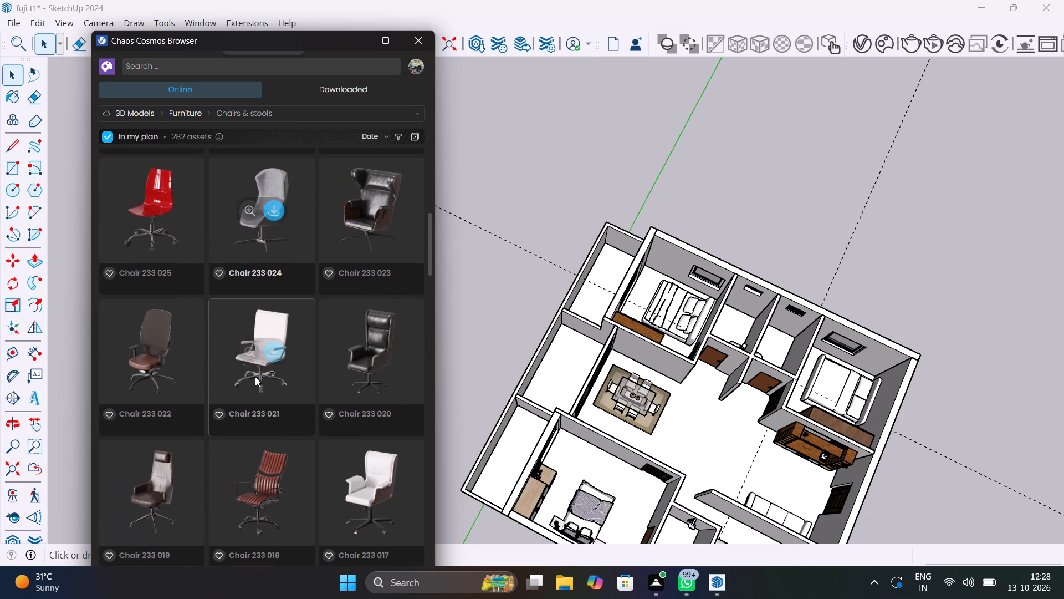
{"action": "scroll", "coordinate": [255, 377], "scroll_direction": "down", "scroll_amount": 13}
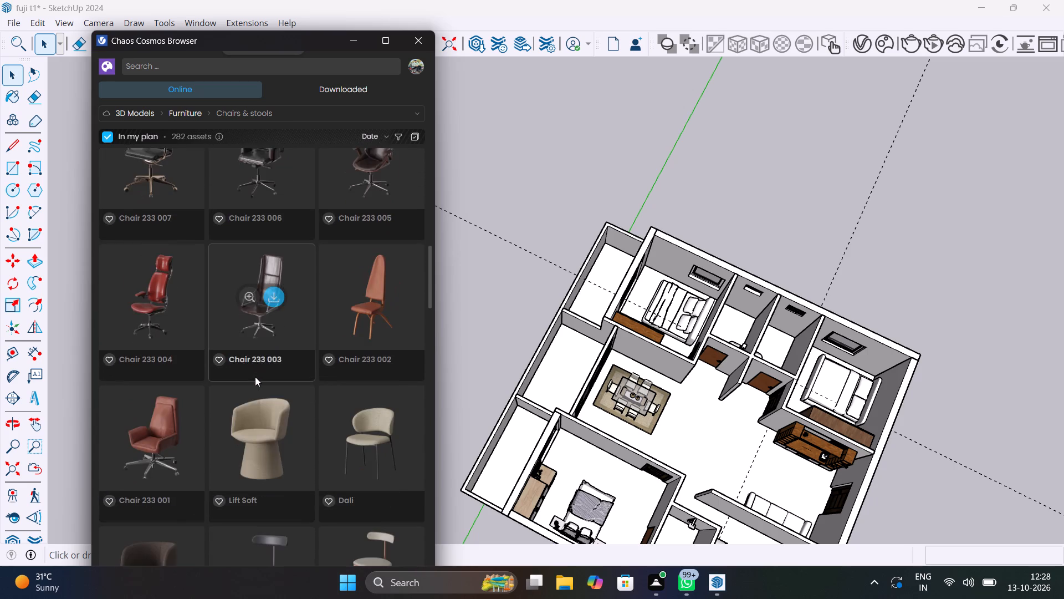
{"action": "scroll", "coordinate": [255, 377], "scroll_direction": "down", "scroll_amount": 15}
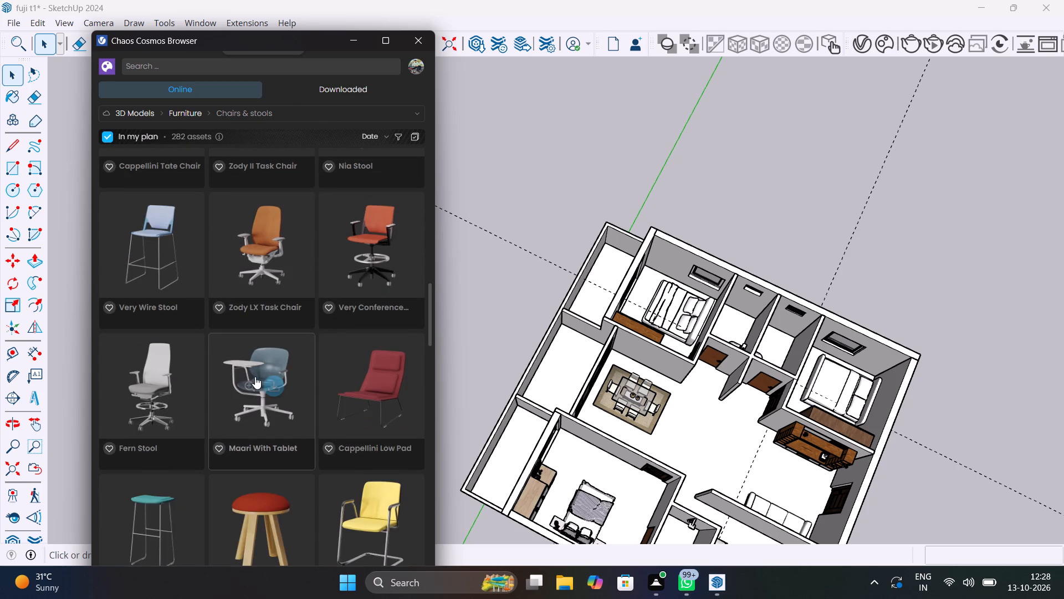
{"action": "scroll", "coordinate": [255, 377], "scroll_direction": "down", "scroll_amount": 17}
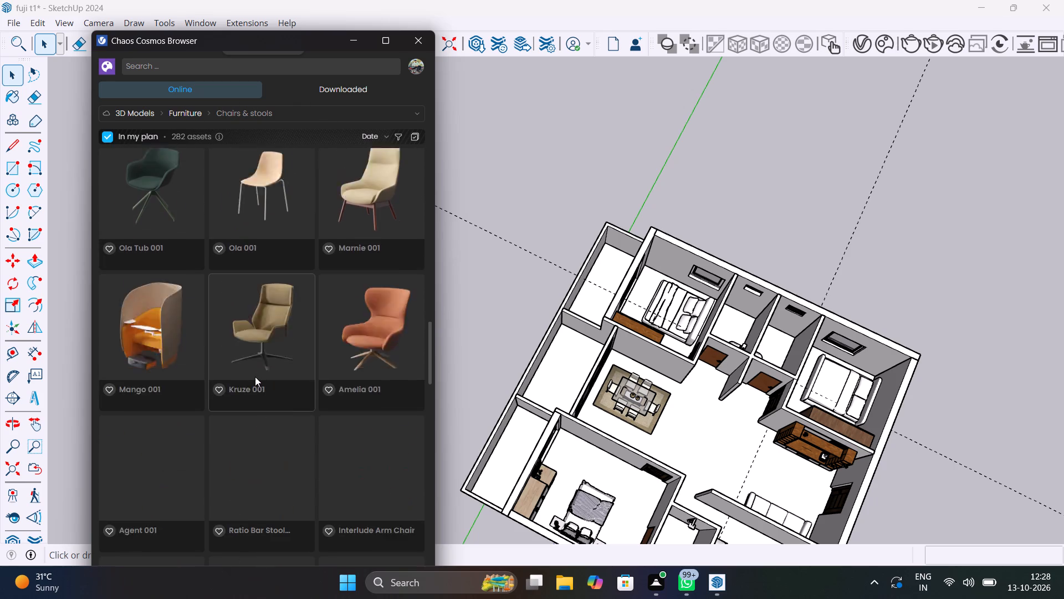
{"action": "scroll", "coordinate": [255, 377], "scroll_direction": "down", "scroll_amount": 17}
{"action": "scroll", "coordinate": [255, 377], "scroll_direction": "down", "scroll_amount": 7}
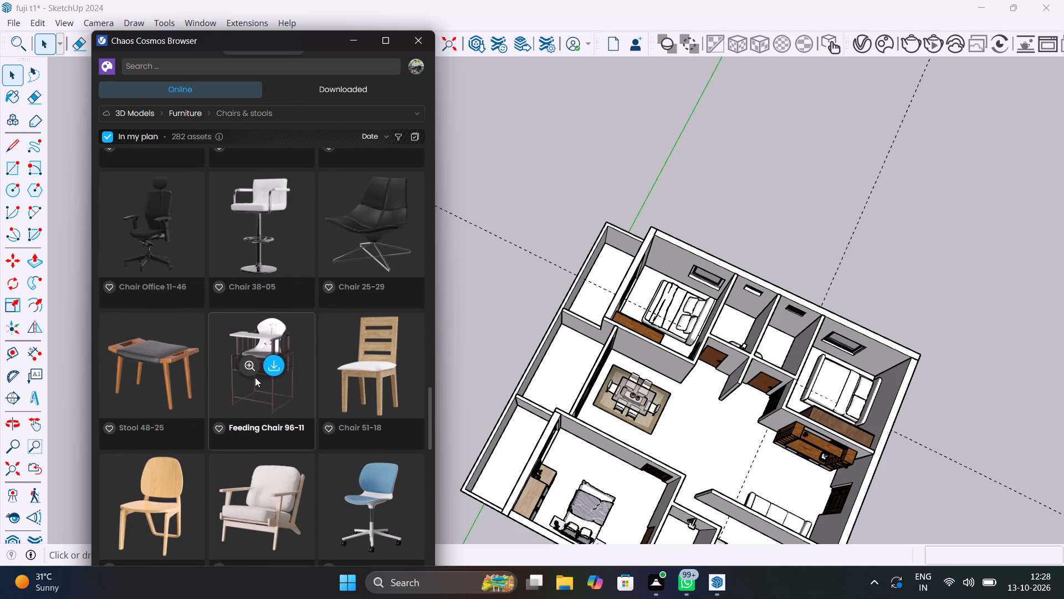
{"action": "scroll", "coordinate": [255, 377], "scroll_direction": "down", "scroll_amount": 7}
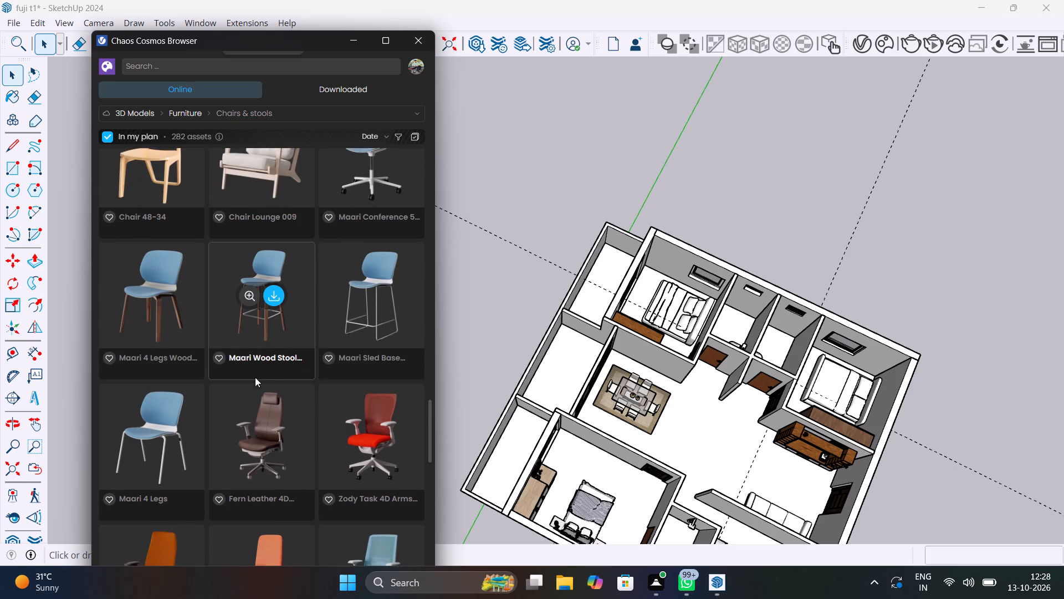
{"action": "scroll", "coordinate": [255, 377], "scroll_direction": "down", "scroll_amount": 2}
{"action": "scroll", "coordinate": [255, 377], "scroll_direction": "up", "scroll_amount": 7}
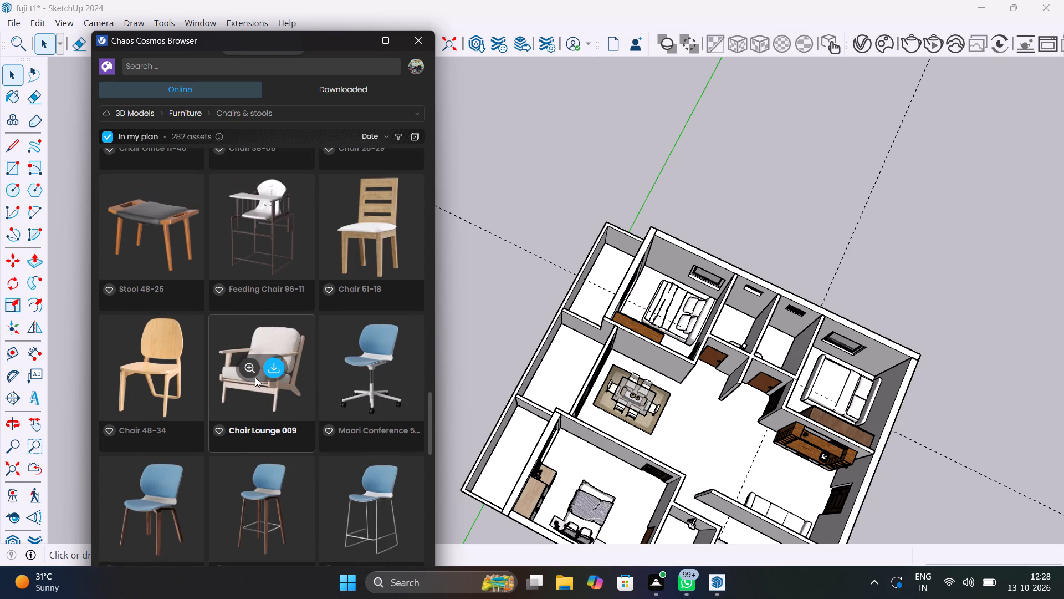
Download the Chair Lounge 009 model and place it on the balcony floor outside the dining area, backed against the end partition wall.
{"action": "left_click", "coordinate": [274, 372]}
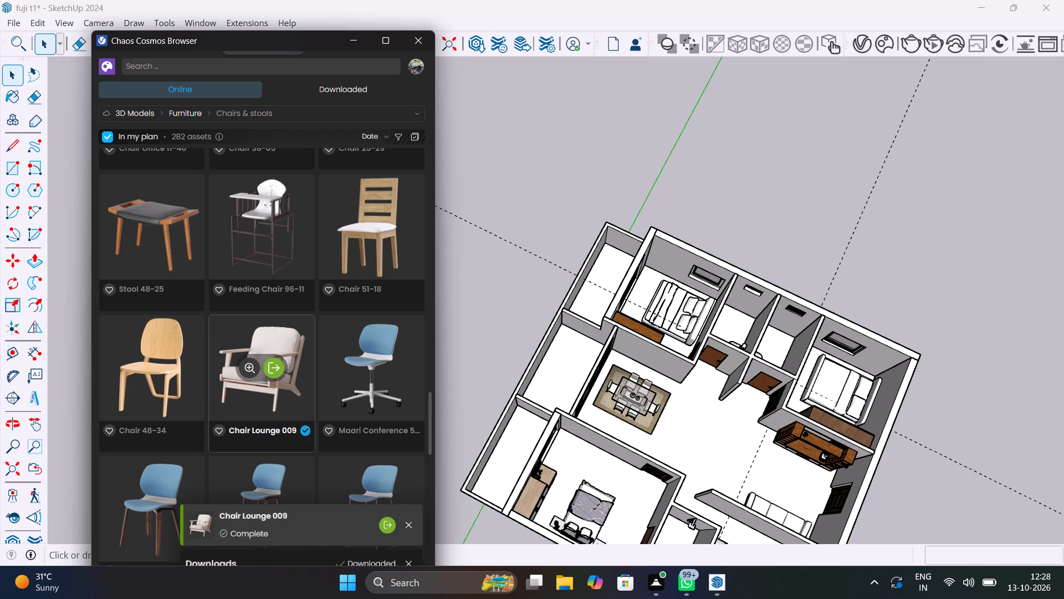
{"action": "left_click", "coordinate": [277, 369]}
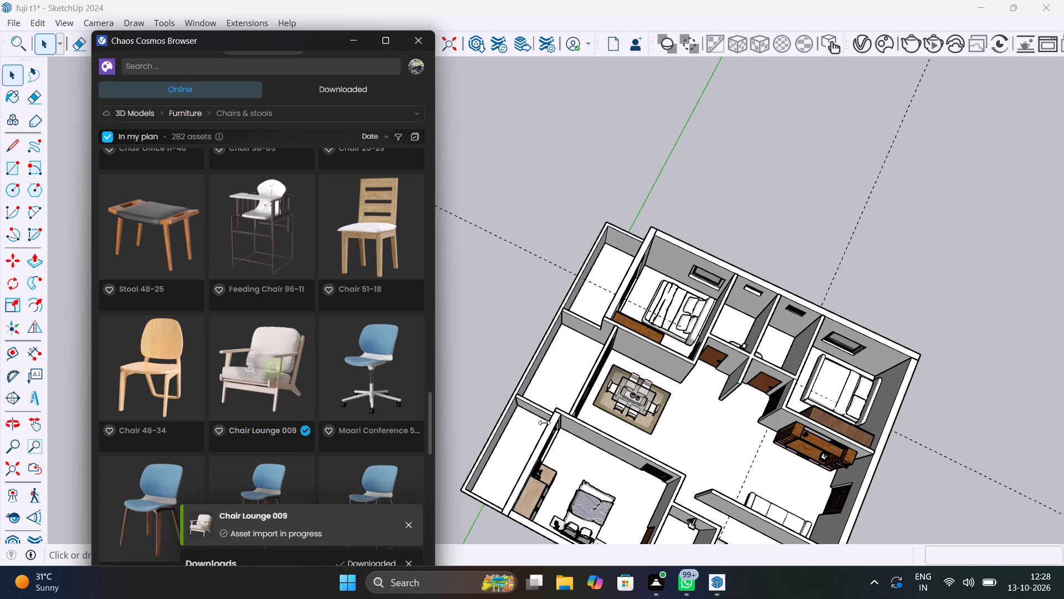
{"action": "scroll", "coordinate": [571, 369], "scroll_direction": "up", "scroll_amount": 10}
{"action": "scroll", "coordinate": [600, 331], "scroll_direction": "up", "scroll_amount": 3}
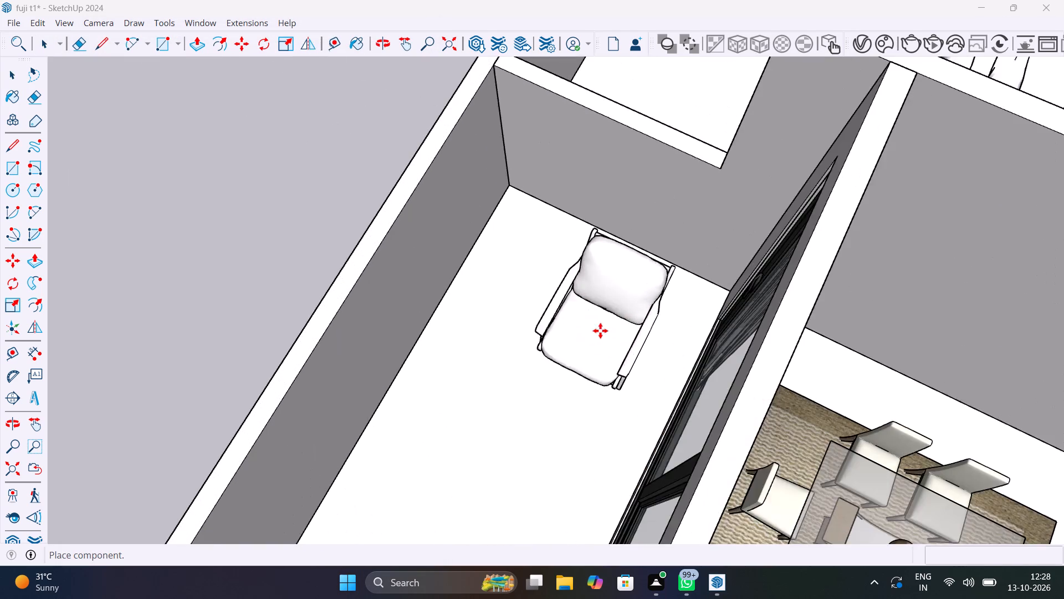
{"action": "scroll", "coordinate": [600, 331], "scroll_direction": "up", "scroll_amount": 7}
{"action": "left_click", "coordinate": [619, 334]}
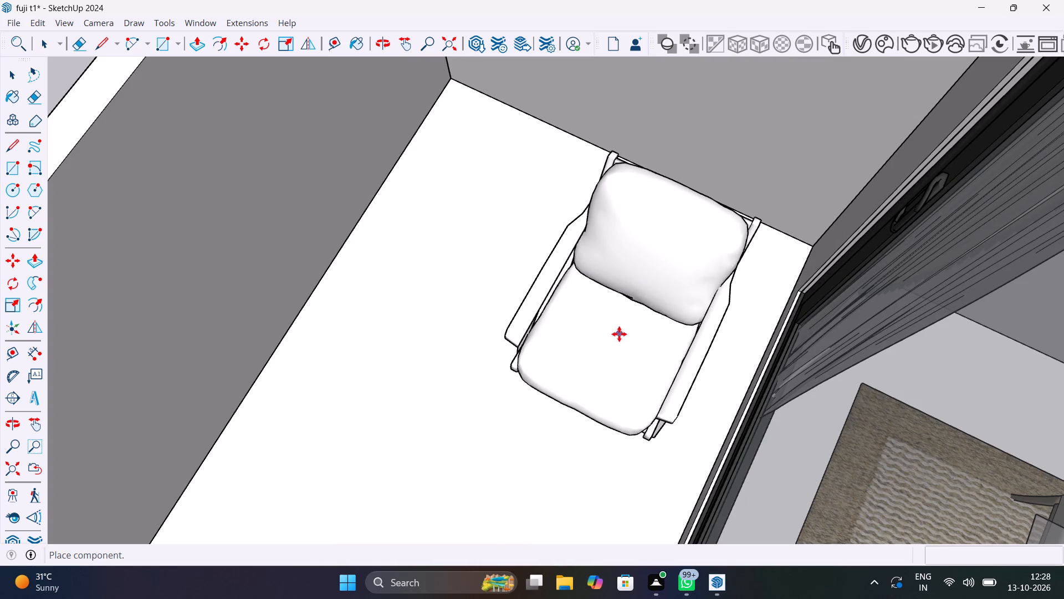
{"action": "key", "text": "space"}
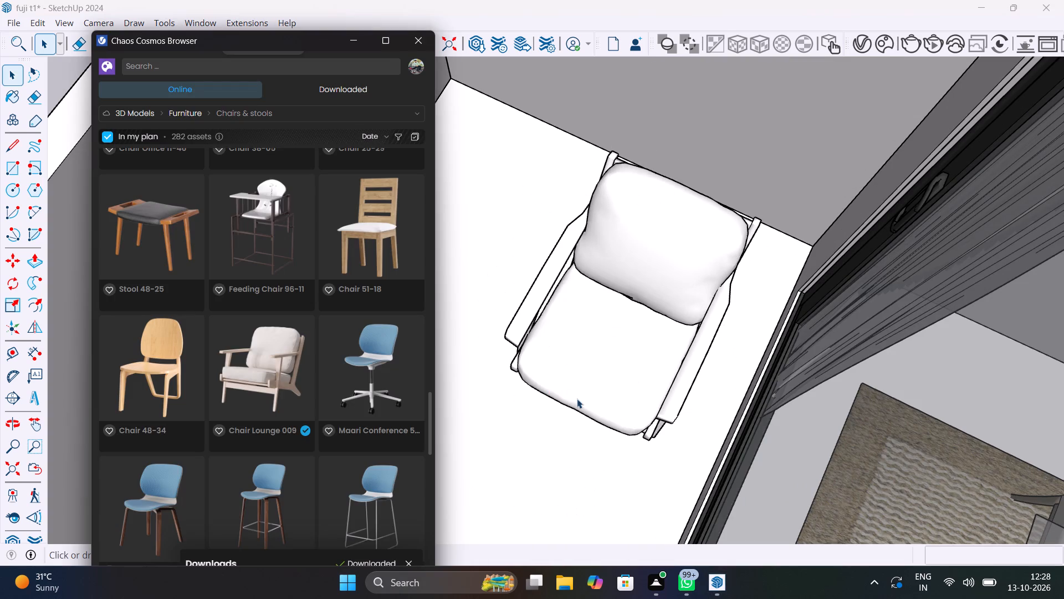
Rotate the Chair Lounge 009 on the balcony 30 degrees clockwise in plan about its front corner.
{"action": "left_click", "coordinate": [593, 399]}
{"action": "key", "text": "q"}
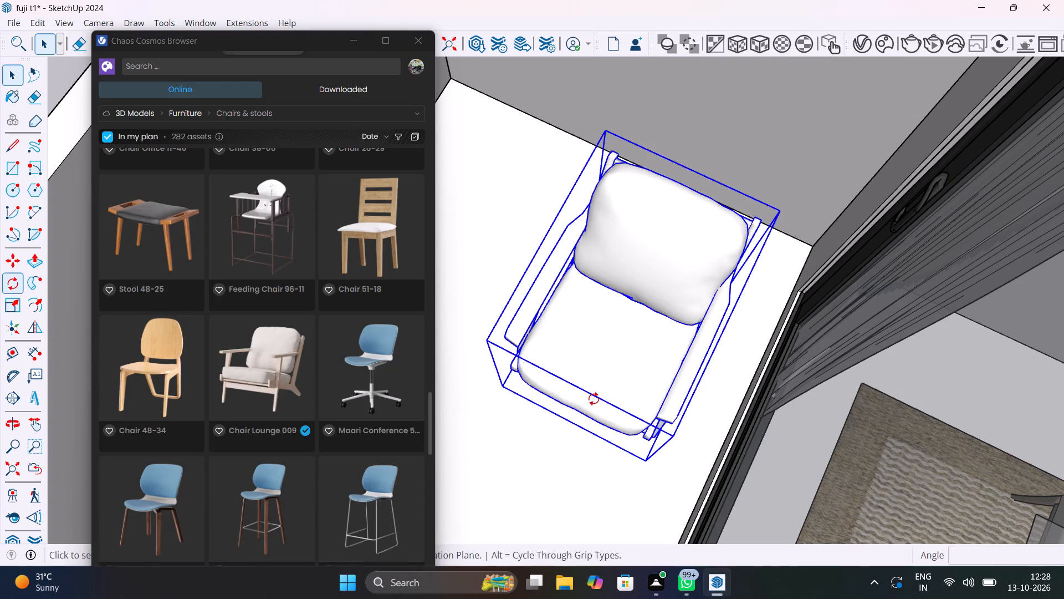
{"action": "left_click", "coordinate": [639, 464]}
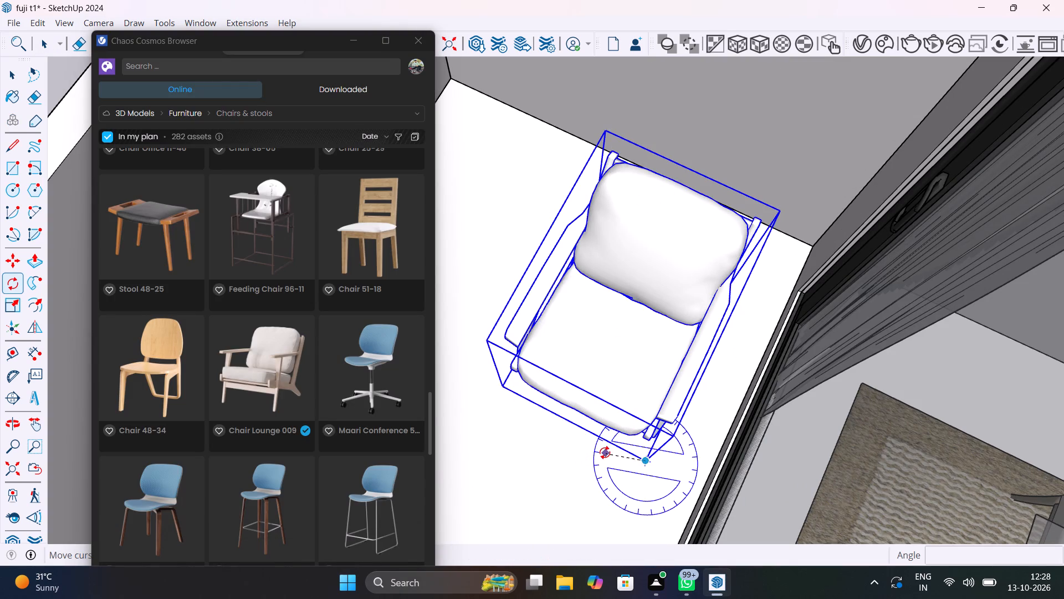
{"action": "left_click", "coordinate": [604, 453]}
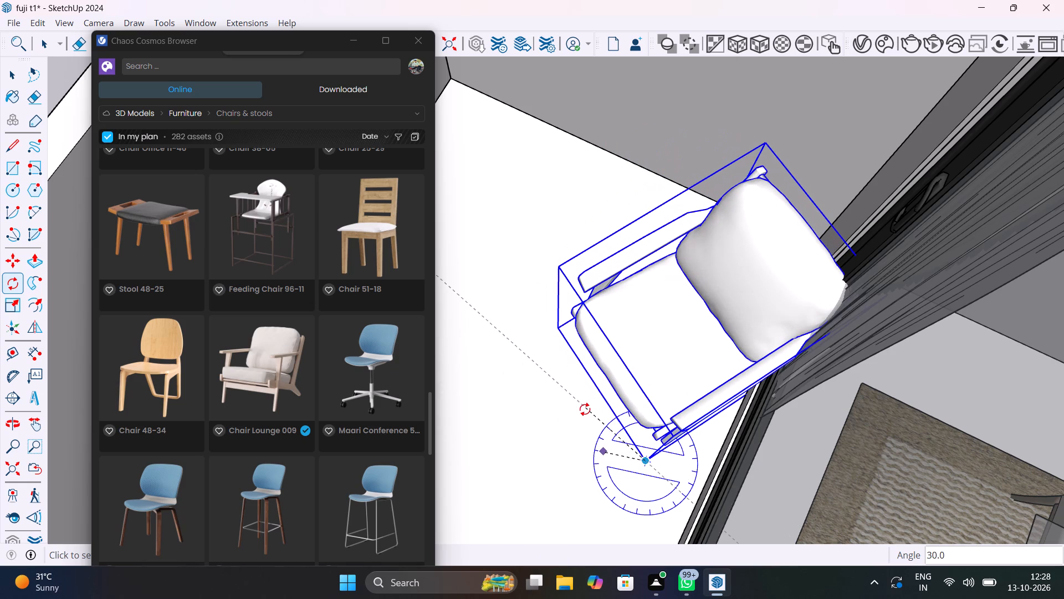
{"action": "left_click", "coordinate": [585, 409]}
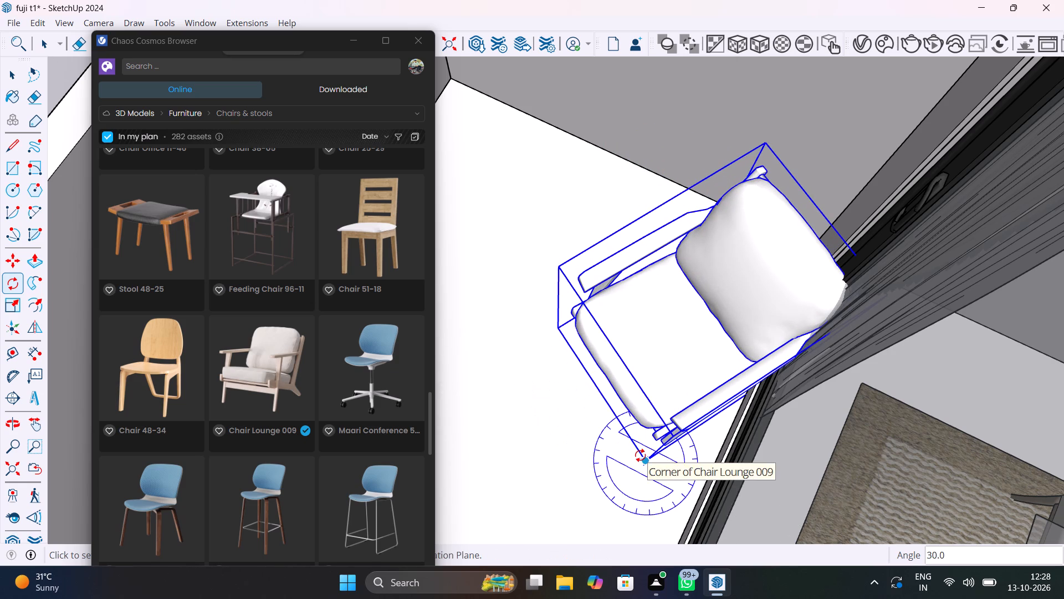
Move the rotated lounge chair about 1' across the balcony floor, away from the sliding door.
{"action": "key", "text": "m"}
{"action": "left_click", "coordinate": [648, 454]}
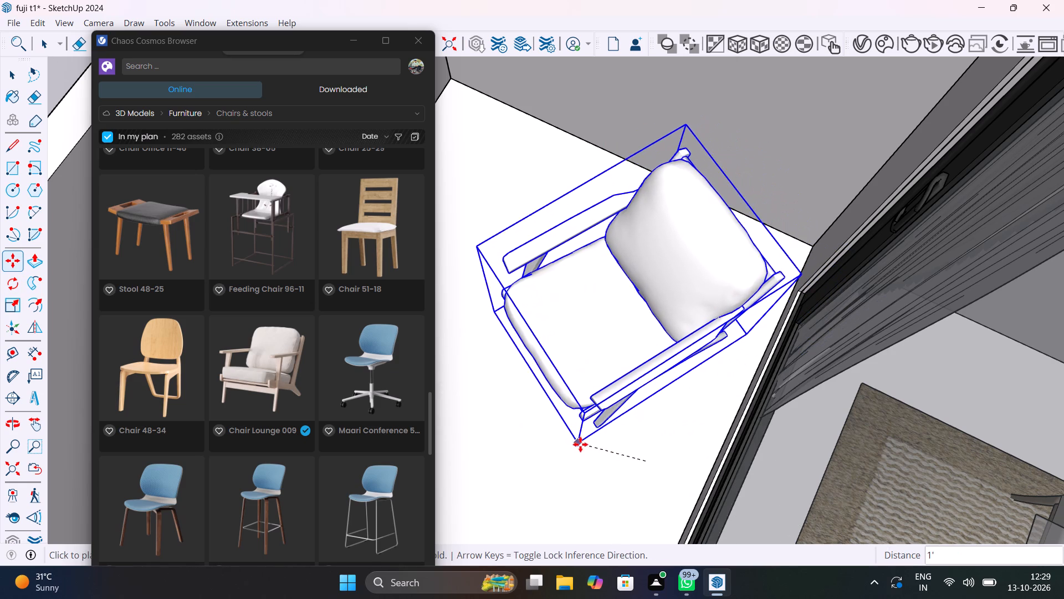
{"action": "left_click", "coordinate": [582, 445]}
{"action": "key", "text": "space"}
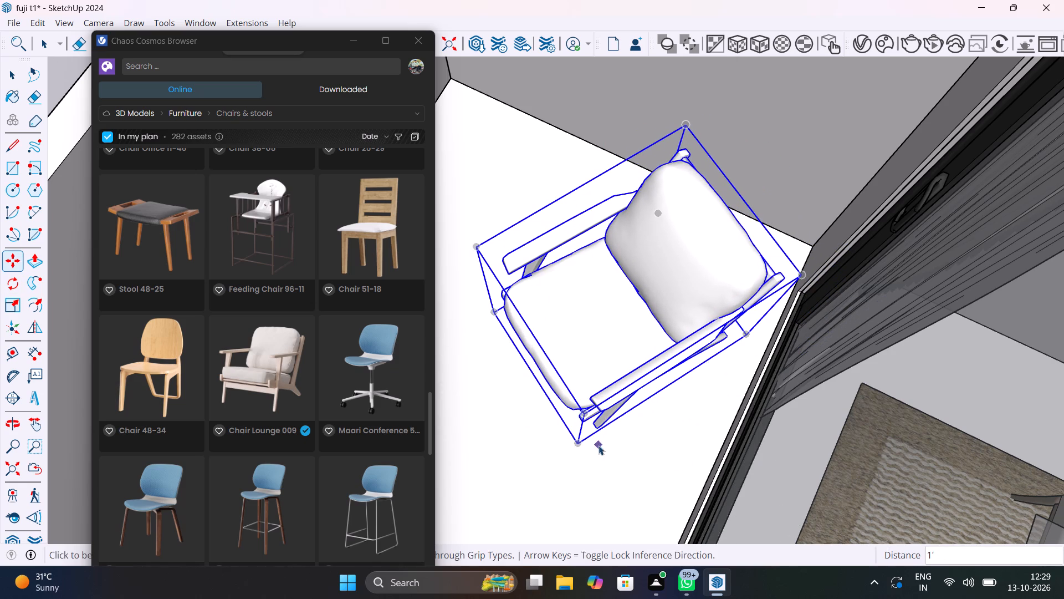
{"action": "scroll", "coordinate": [580, 430], "scroll_direction": "down", "scroll_amount": 14}
{"action": "middle_click_drag", "start_coordinate": [564, 441], "coordinate": [705, 349]}
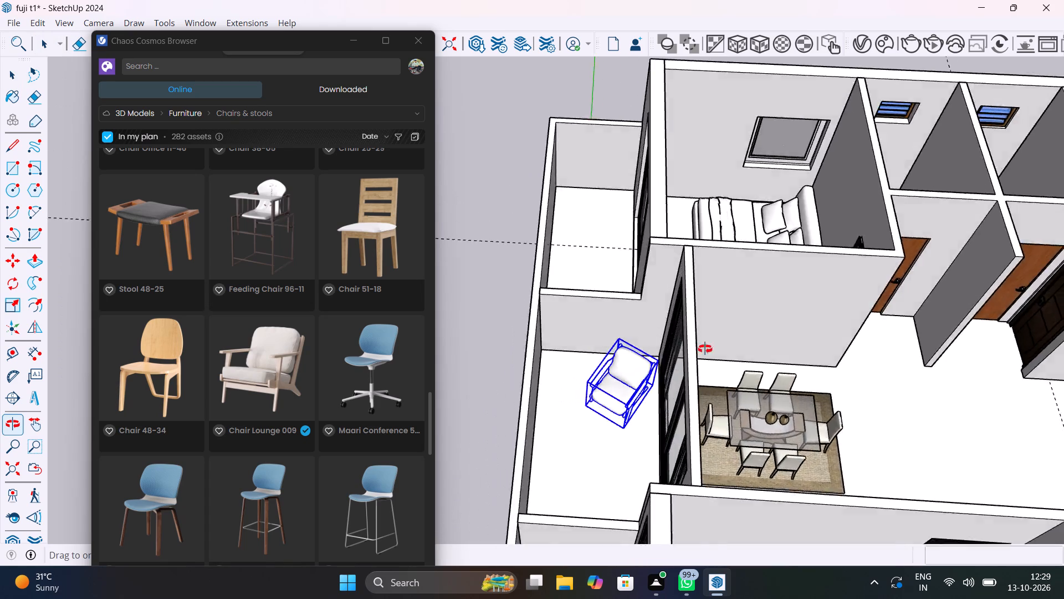
{"action": "middle_click_drag", "start_coordinate": [705, 349], "coordinate": [855, 303]}
{"action": "left_click", "coordinate": [514, 445]}
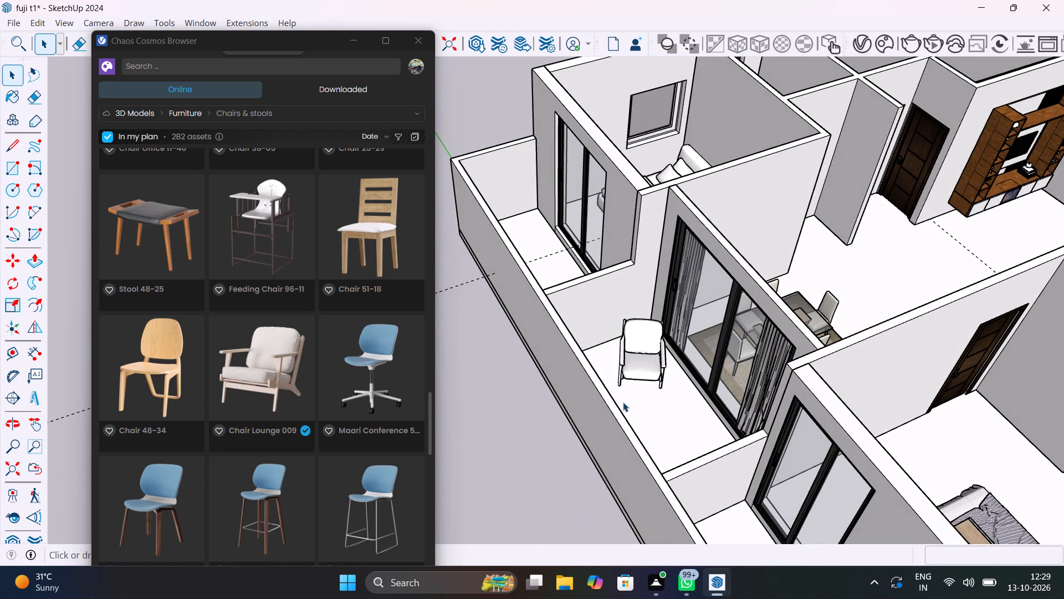
Browse the rest of the online Chairs & stools models for further seating suited to the balcony.
{"action": "scroll", "coordinate": [286, 404], "scroll_direction": "down", "scroll_amount": 7}
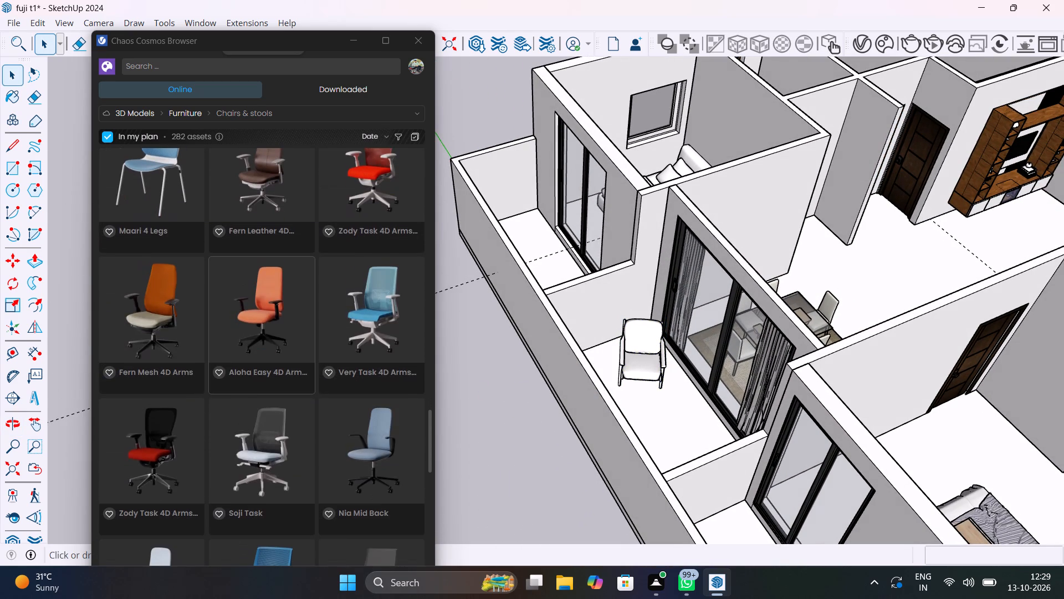
{"action": "scroll", "coordinate": [286, 404], "scroll_direction": "down", "scroll_amount": 11}
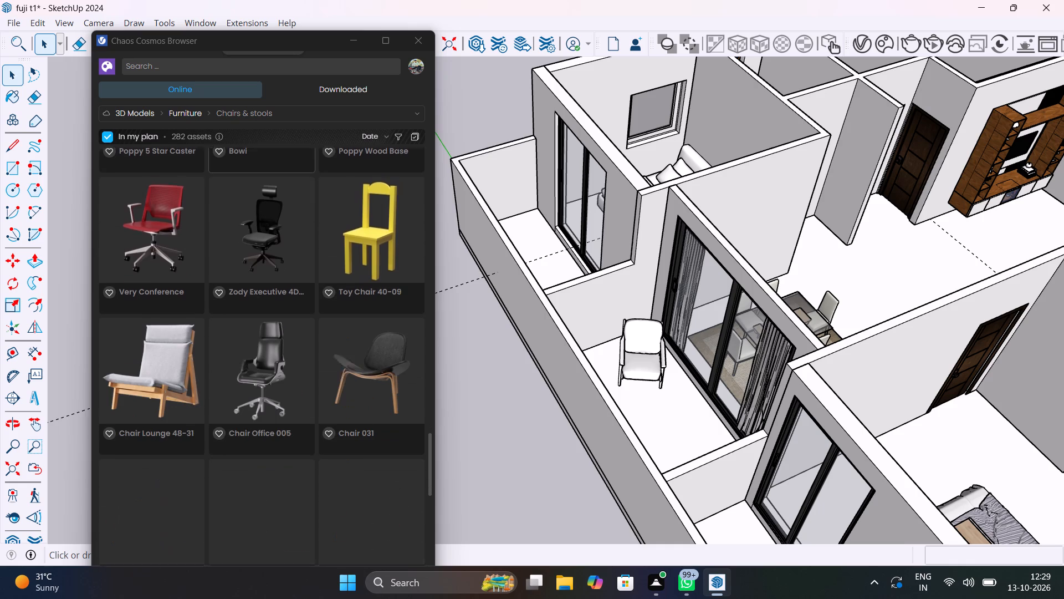
{"action": "scroll", "coordinate": [286, 404], "scroll_direction": "down", "scroll_amount": 3}
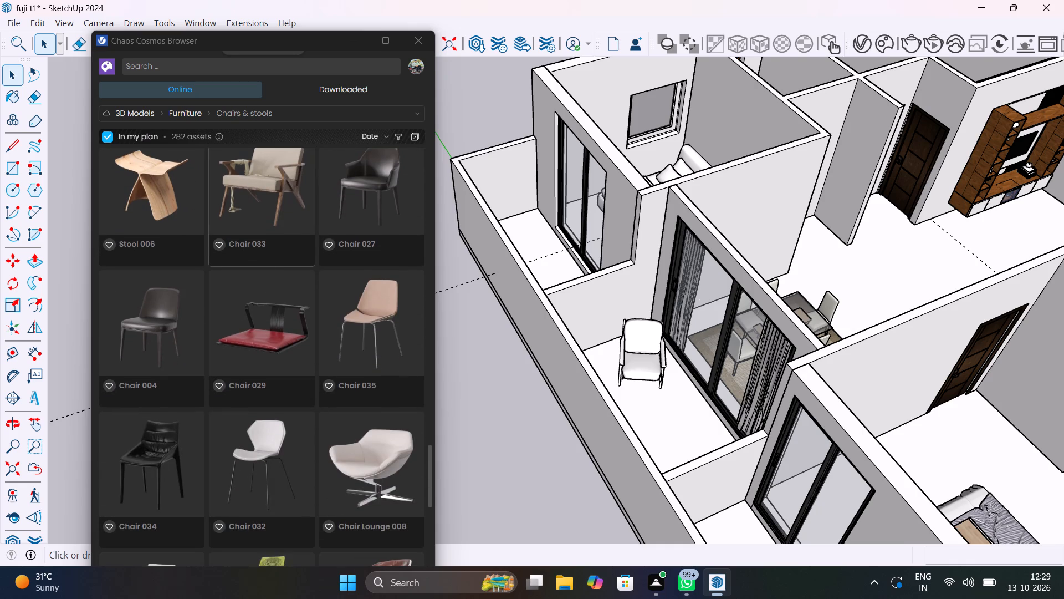
{"action": "scroll", "coordinate": [286, 404], "scroll_direction": "down", "scroll_amount": 16}
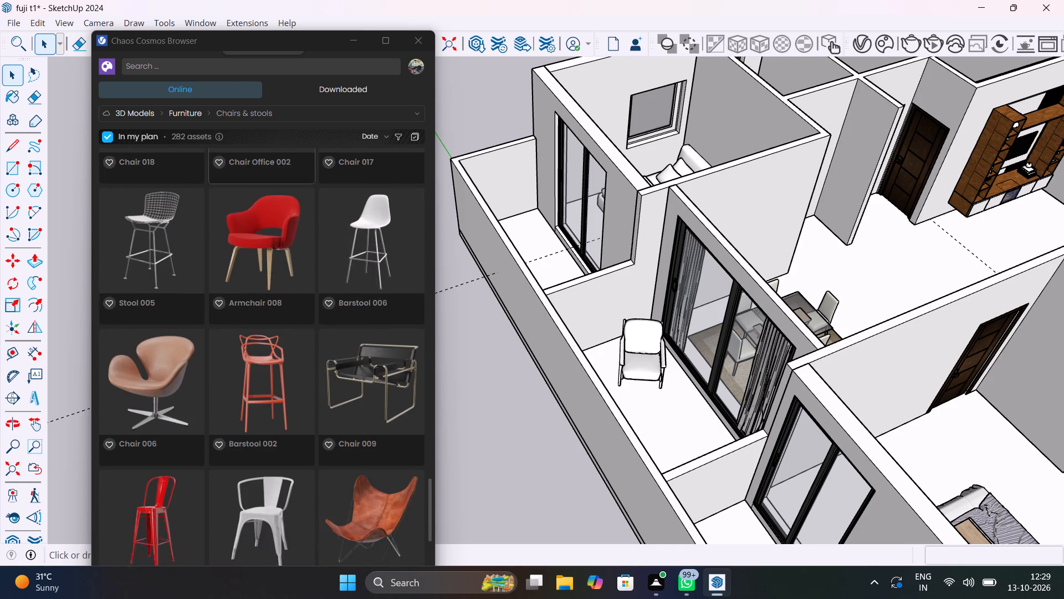
{"action": "scroll", "coordinate": [286, 404], "scroll_direction": "down", "scroll_amount": 7}
{"action": "scroll", "coordinate": [286, 404], "scroll_direction": "down", "scroll_amount": 20}
{"action": "scroll", "coordinate": [286, 404], "scroll_direction": "down", "scroll_amount": 2}
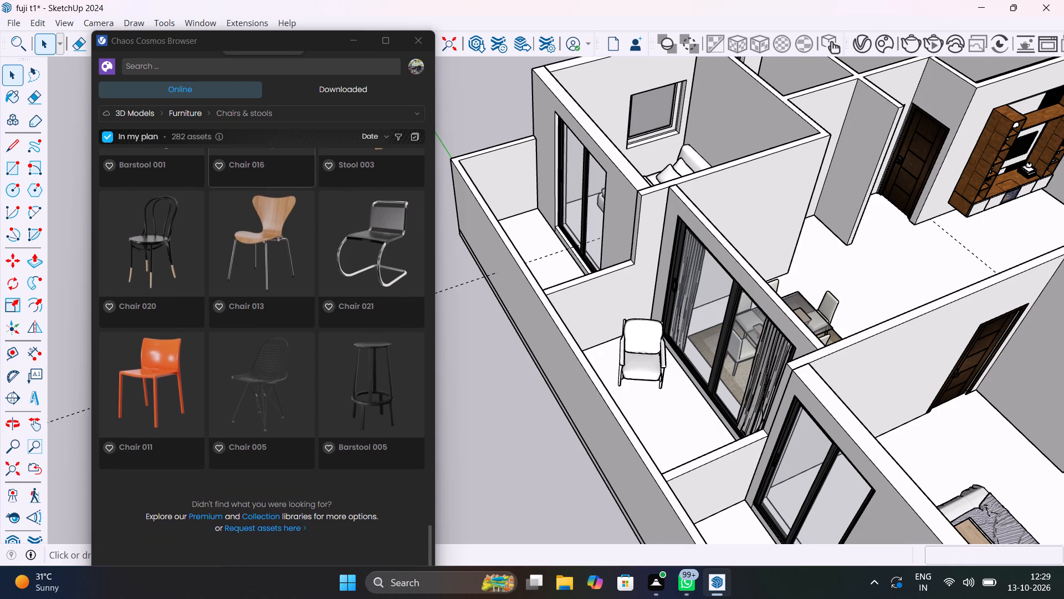
{"action": "scroll", "coordinate": [284, 352], "scroll_direction": "up", "scroll_amount": 2}
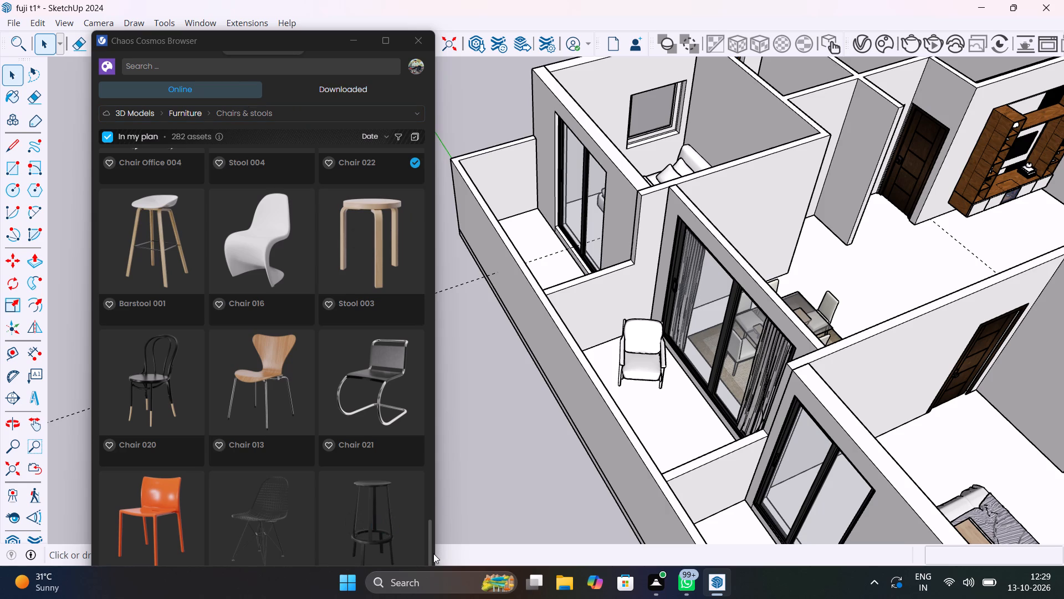
{"action": "left_click_drag", "start_coordinate": [429, 556], "coordinate": [451, 78]}
{"action": "left_click_drag", "start_coordinate": [429, 93], "coordinate": [432, 33]}
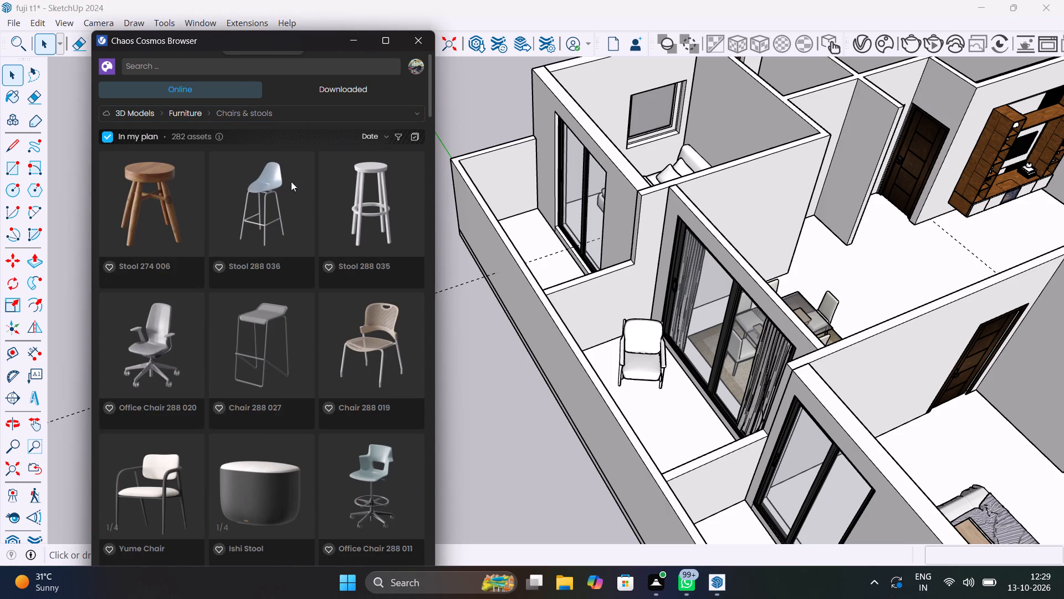
{"action": "scroll", "coordinate": [288, 236], "scroll_direction": "up", "scroll_amount": 4}
Switch the online furniture category to Tables & desks and browse it for a small table to pair with the lounge chair.
{"action": "left_click", "coordinate": [396, 111]}
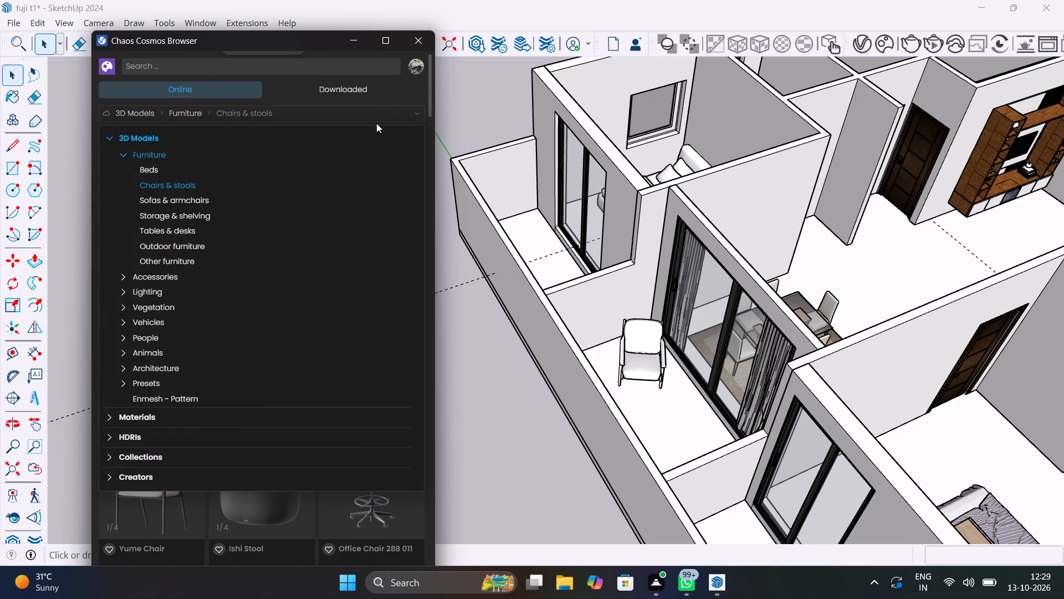
{"action": "left_click", "coordinate": [200, 230]}
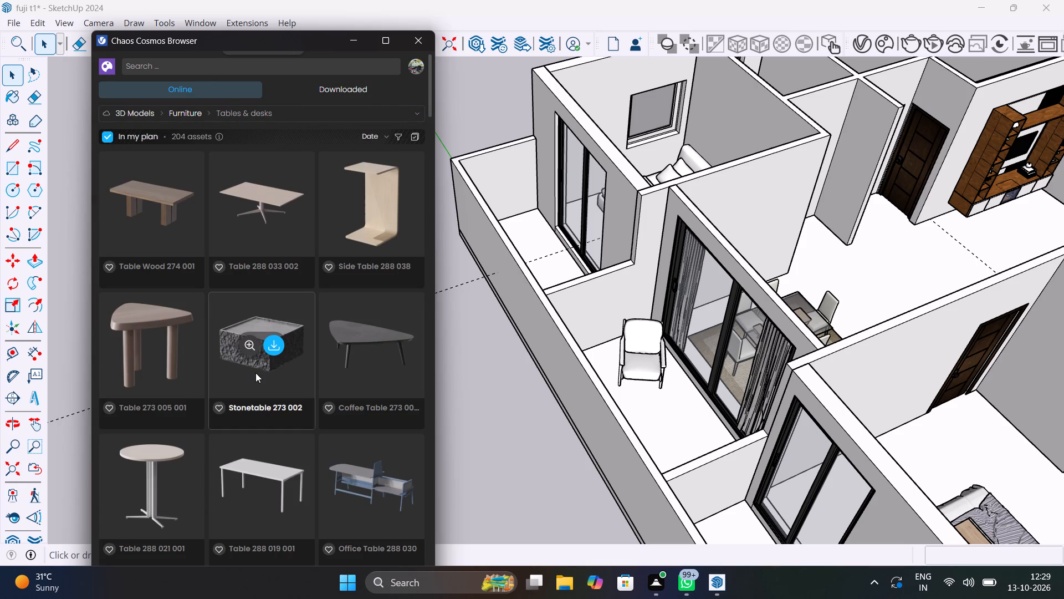
{"action": "scroll", "coordinate": [255, 373], "scroll_direction": "down", "scroll_amount": 4}
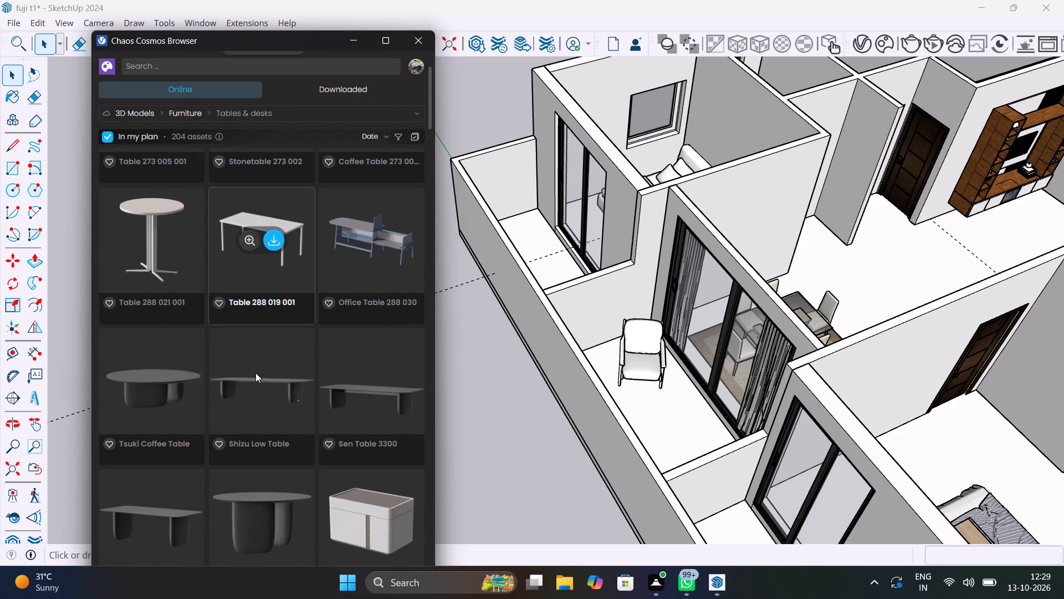
{"action": "scroll", "coordinate": [255, 373], "scroll_direction": "down", "scroll_amount": 2}
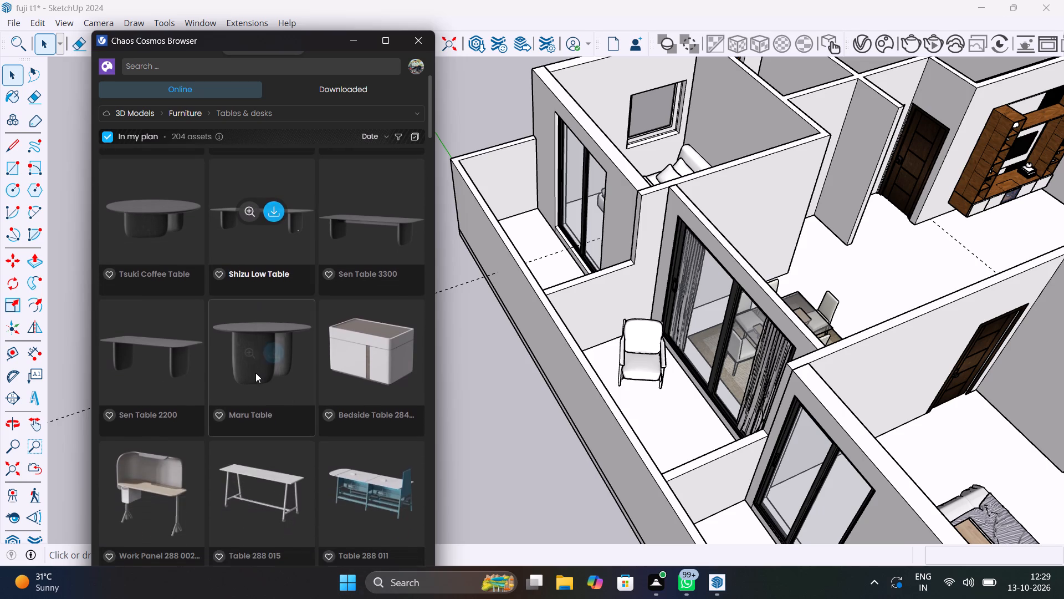
{"action": "scroll", "coordinate": [255, 373], "scroll_direction": "down", "scroll_amount": 4}
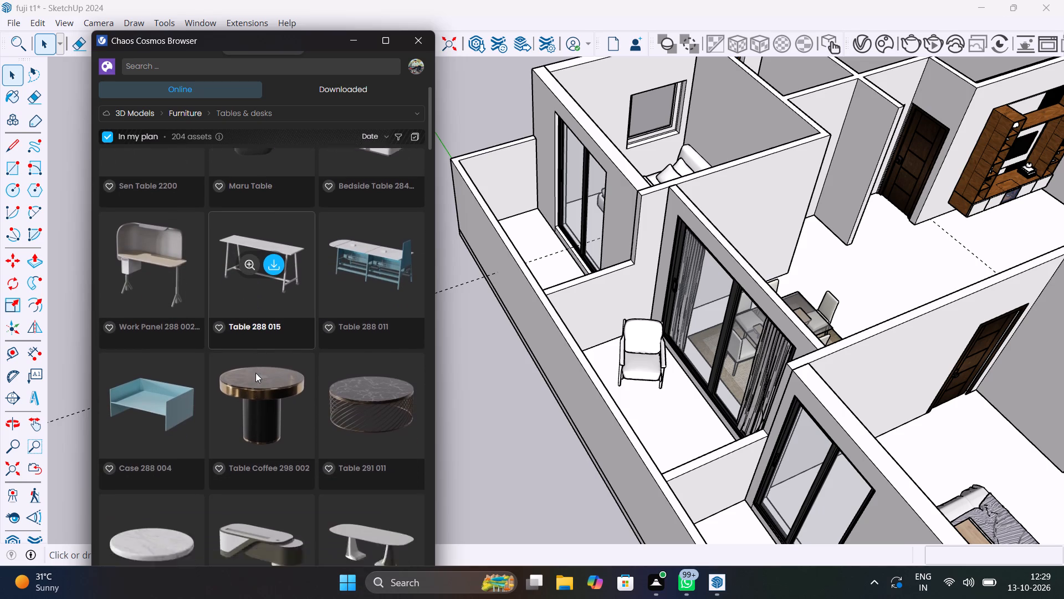
{"action": "scroll", "coordinate": [255, 373], "scroll_direction": "down", "scroll_amount": 3}
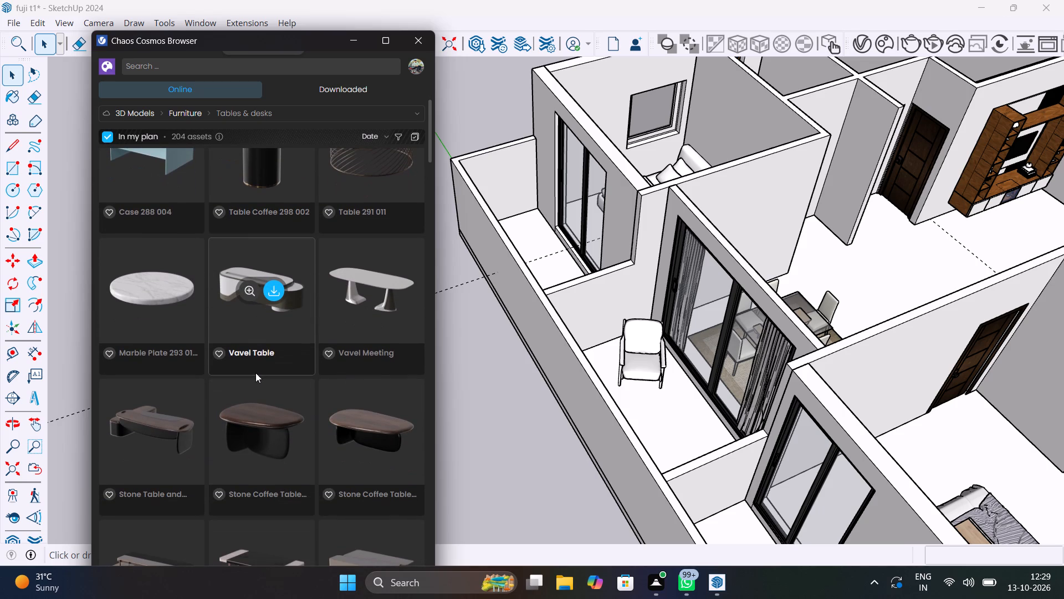
{"action": "scroll", "coordinate": [387, 271], "scroll_direction": "up", "scroll_amount": 2}
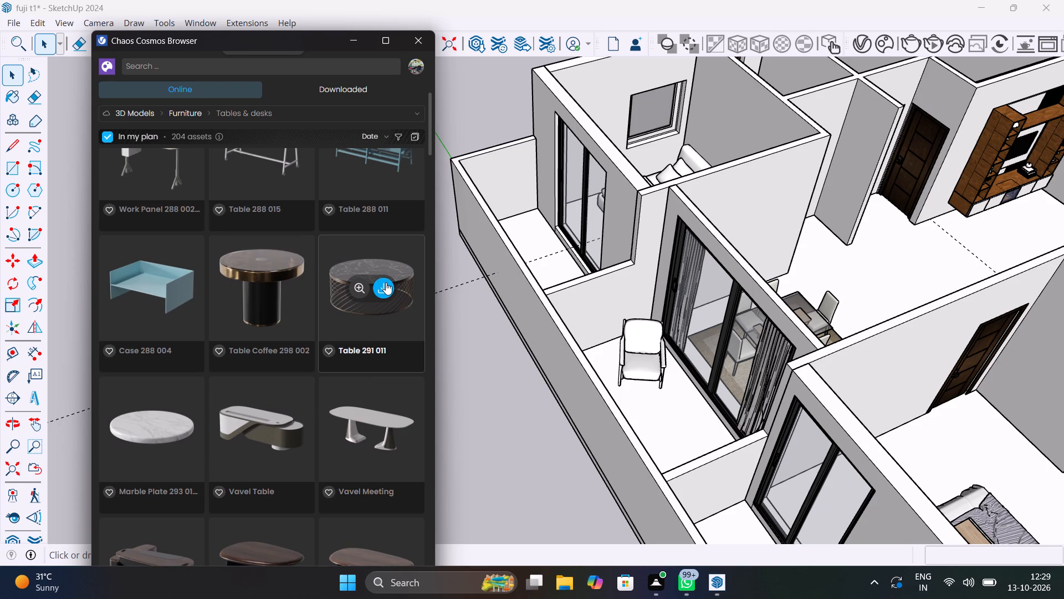
Download the round Table 291 011 model and place it on the balcony floor in front of the lounge chair.
{"action": "left_click", "coordinate": [386, 282]}
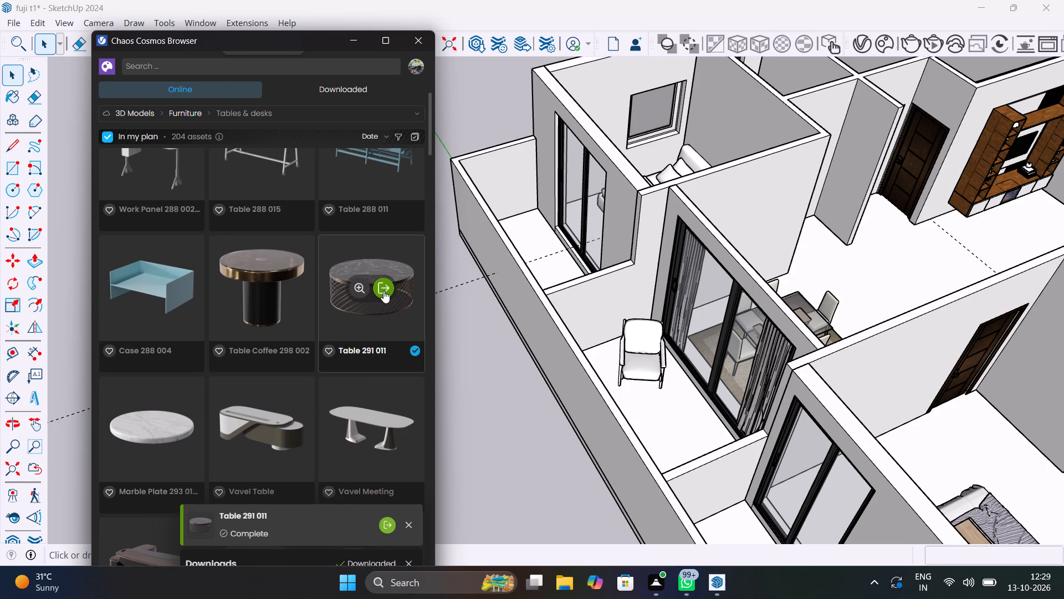
{"action": "left_click", "coordinate": [383, 288]}
{"action": "scroll", "coordinate": [659, 421], "scroll_direction": "up", "scroll_amount": 2}
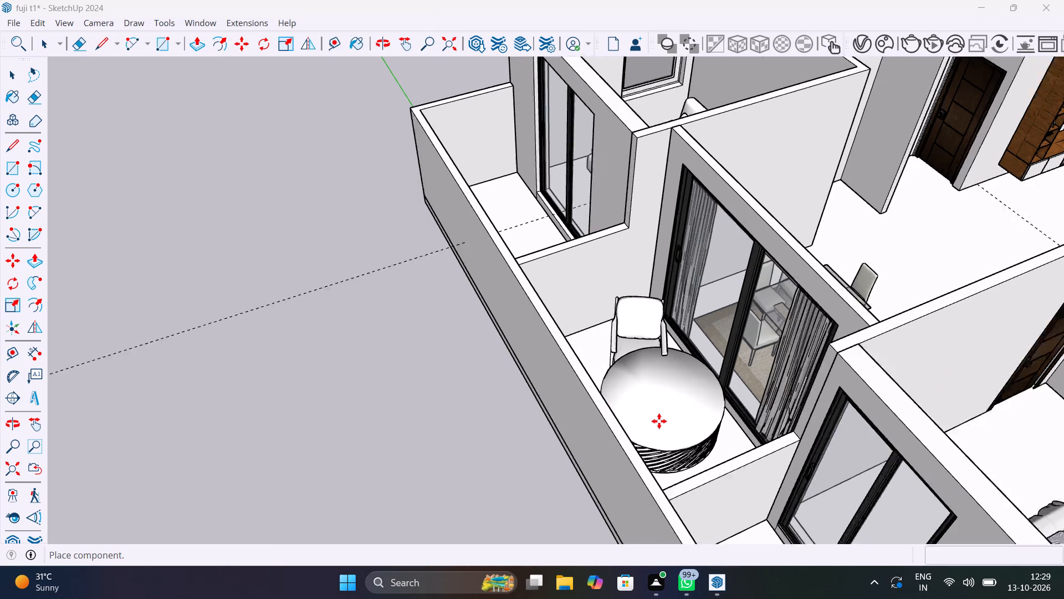
{"action": "scroll", "coordinate": [659, 421], "scroll_direction": "up", "scroll_amount": 7}
{"action": "middle_click_drag", "start_coordinate": [659, 421], "coordinate": [620, 342]}
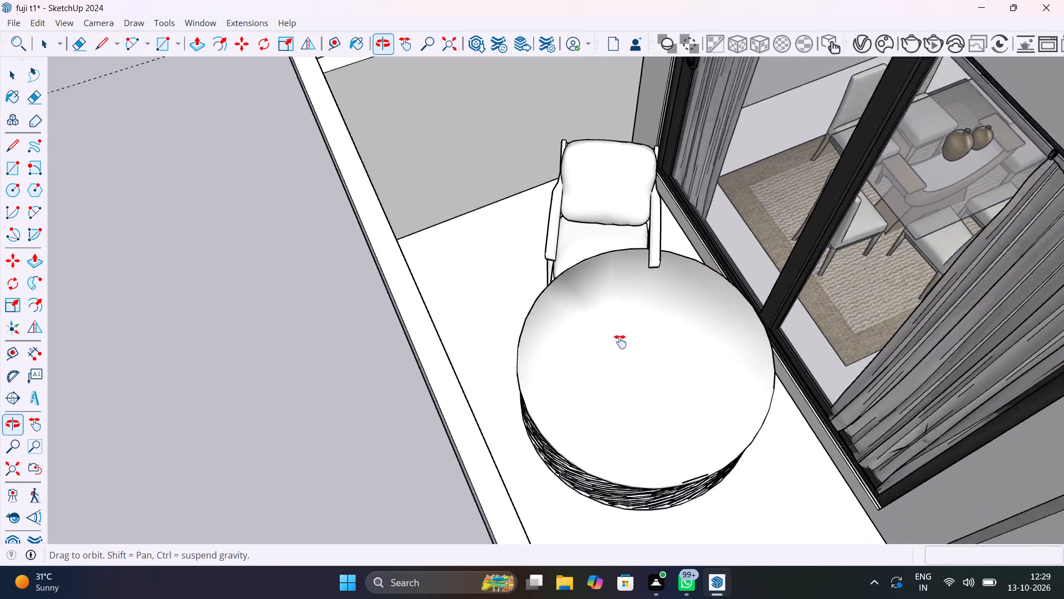
{"action": "middle_click_drag", "start_coordinate": [620, 342], "coordinate": [582, 217]}
{"action": "scroll", "coordinate": [572, 227], "scroll_direction": "up", "scroll_amount": 5}
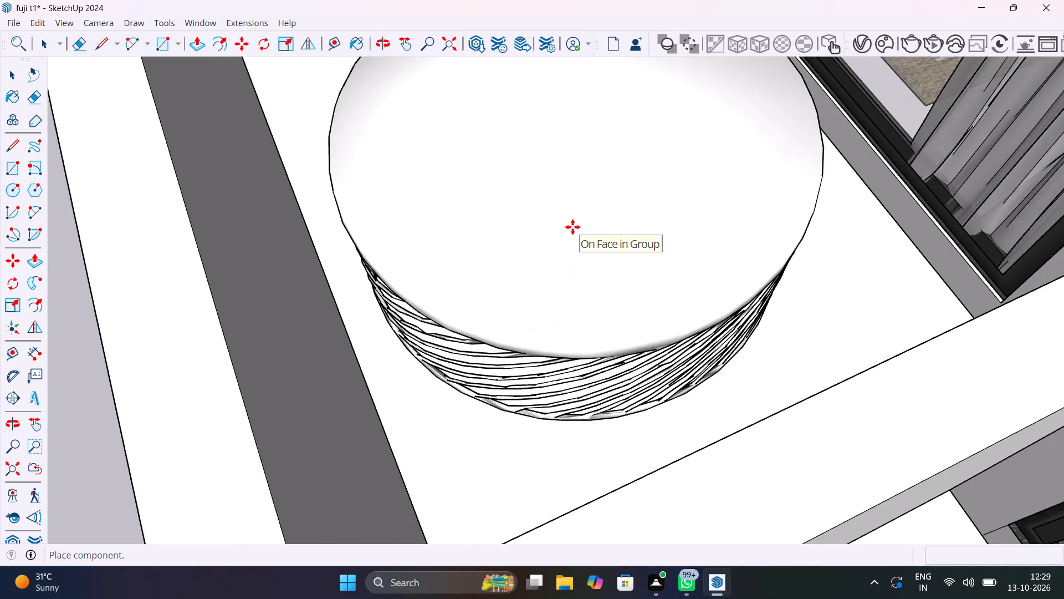
{"action": "middle_click_drag", "start_coordinate": [572, 226], "coordinate": [583, 267]}
{"action": "scroll", "coordinate": [583, 267], "scroll_direction": "up", "scroll_amount": 1}
{"action": "left_click", "coordinate": [578, 260]}
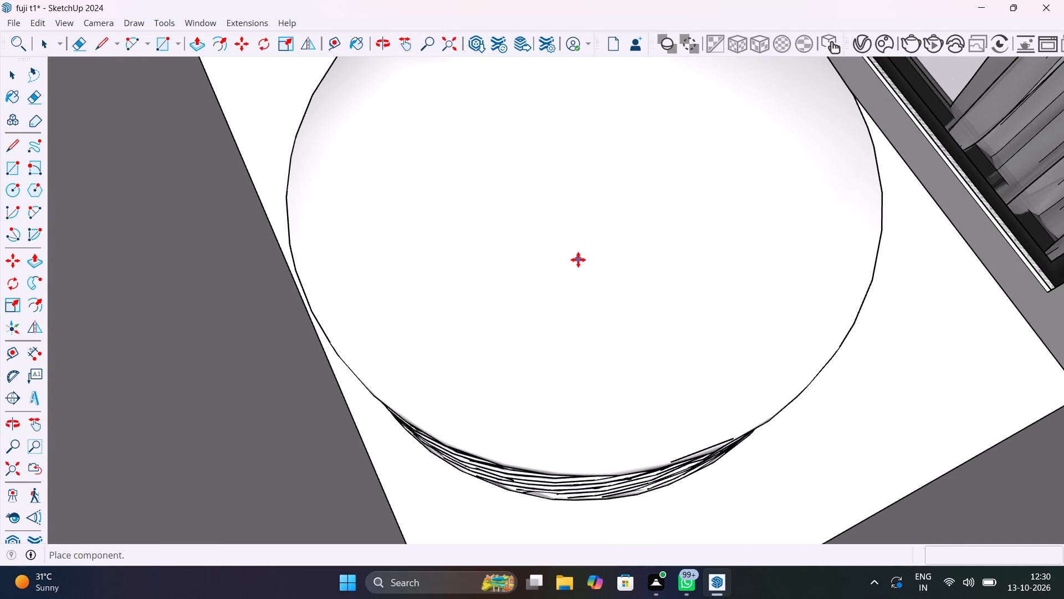
Scale the round balcony table down uniformly to about 0.62 of its size.
{"action": "key", "text": "s"}
{"action": "scroll", "coordinate": [792, 291], "scroll_direction": "down", "scroll_amount": 7}
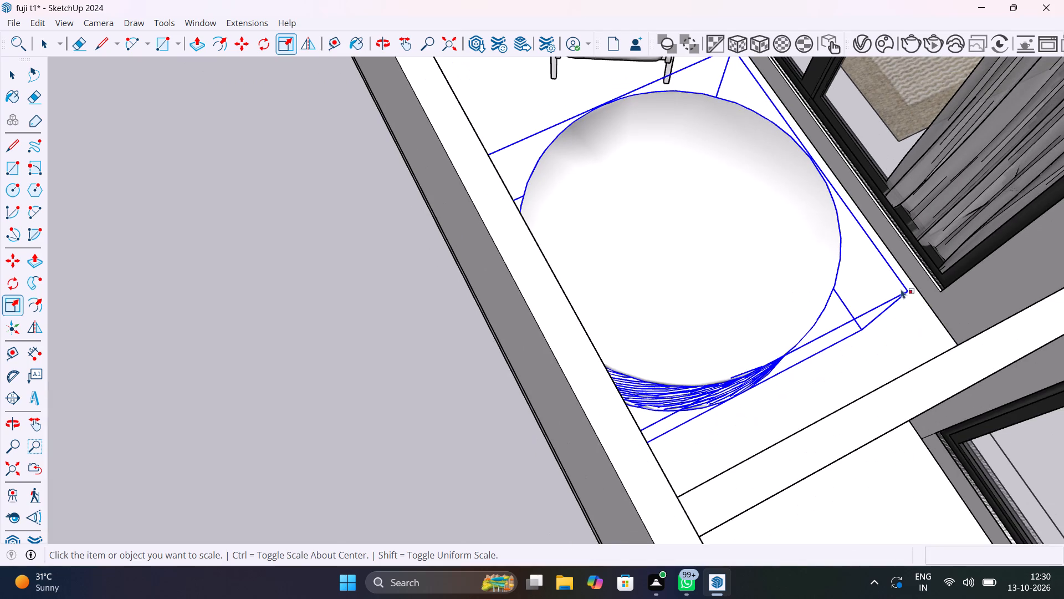
{"action": "key", "text": "s"}
{"action": "left_click", "coordinate": [904, 287]}
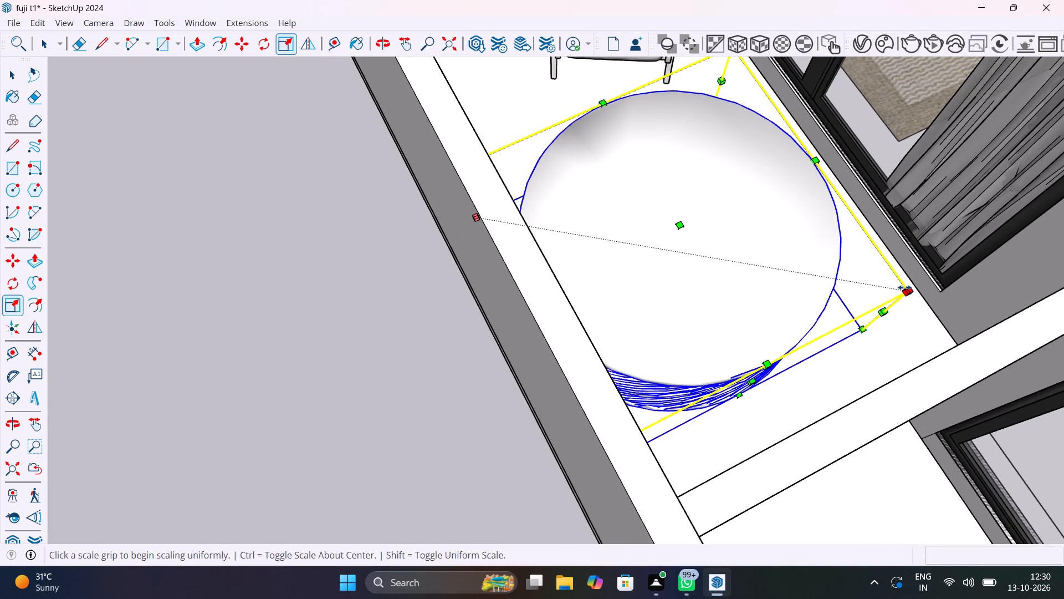
{"action": "left_click", "coordinate": [735, 202]}
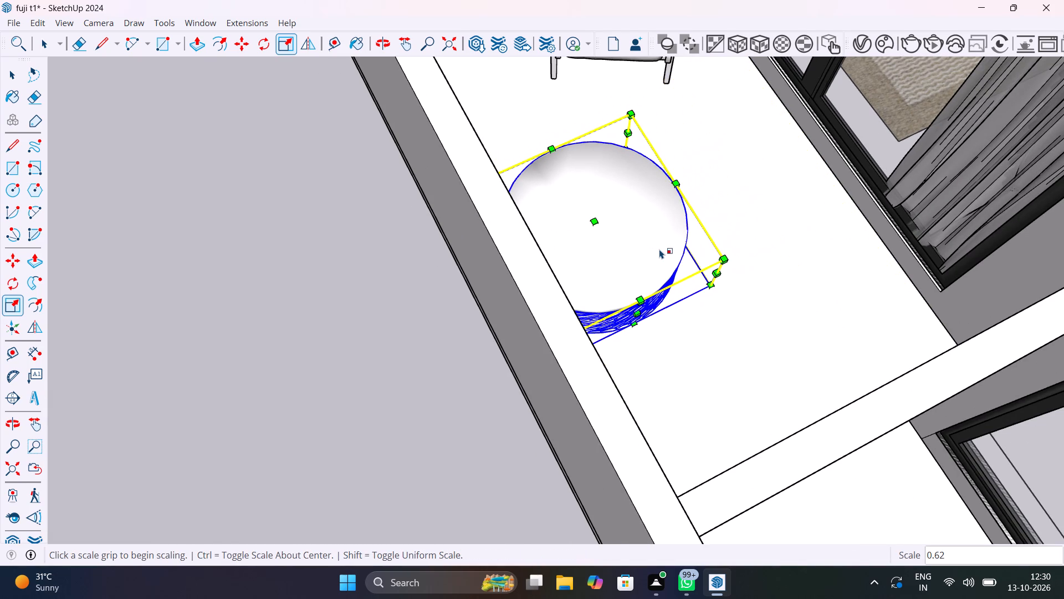
{"action": "middle_click_drag", "start_coordinate": [659, 249], "coordinate": [510, 292], "text": "shift"}
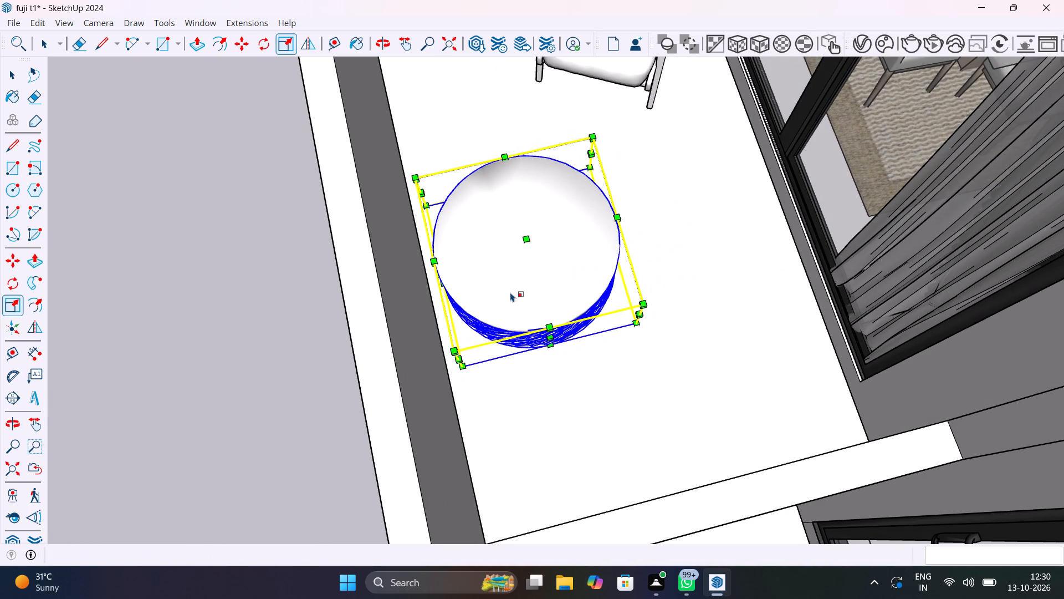
Move the scaled round table about 1' away from the outer parapet, in front of the lounge chair.
{"action": "key", "text": "m"}
{"action": "left_click", "coordinate": [637, 326]}
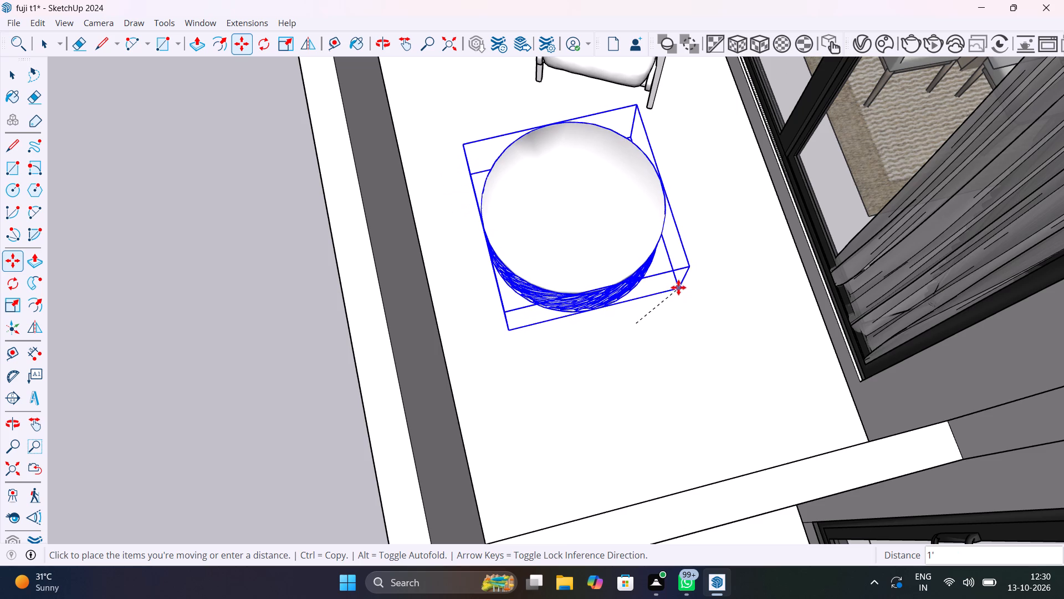
{"action": "left_click", "coordinate": [681, 281]}
{"action": "key", "text": "space"}
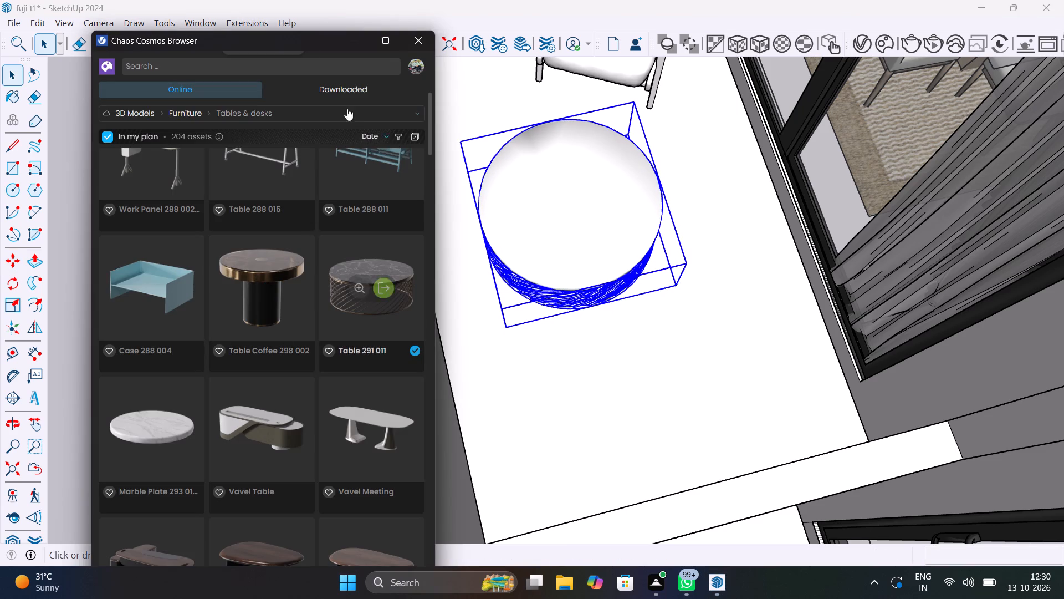
Move the Chaos Cosmos browser window aside to uncover the outer side of the balcony, and clear the table selection.
{"action": "left_click_drag", "start_coordinate": [304, 38], "coordinate": [820, 274]}
{"action": "left_click", "coordinate": [171, 258]}
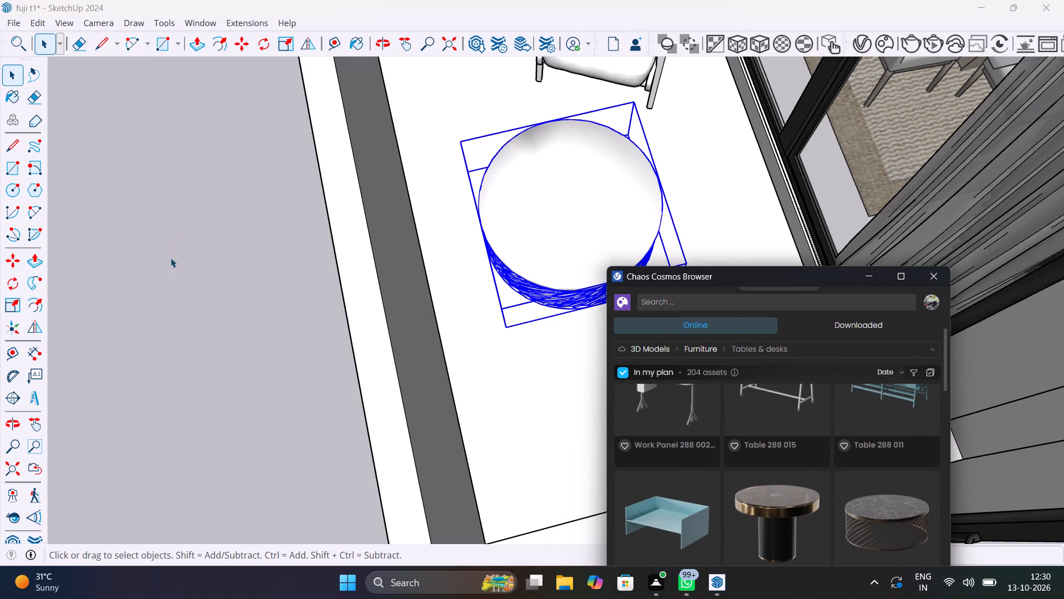
Reposition the Chaos Cosmos browser window and look through the Tables & desks models for more balcony furniture.
{"action": "scroll", "coordinate": [230, 281], "scroll_direction": "down", "scroll_amount": 10}
{"action": "middle_click_drag", "start_coordinate": [372, 280], "coordinate": [476, 215]}
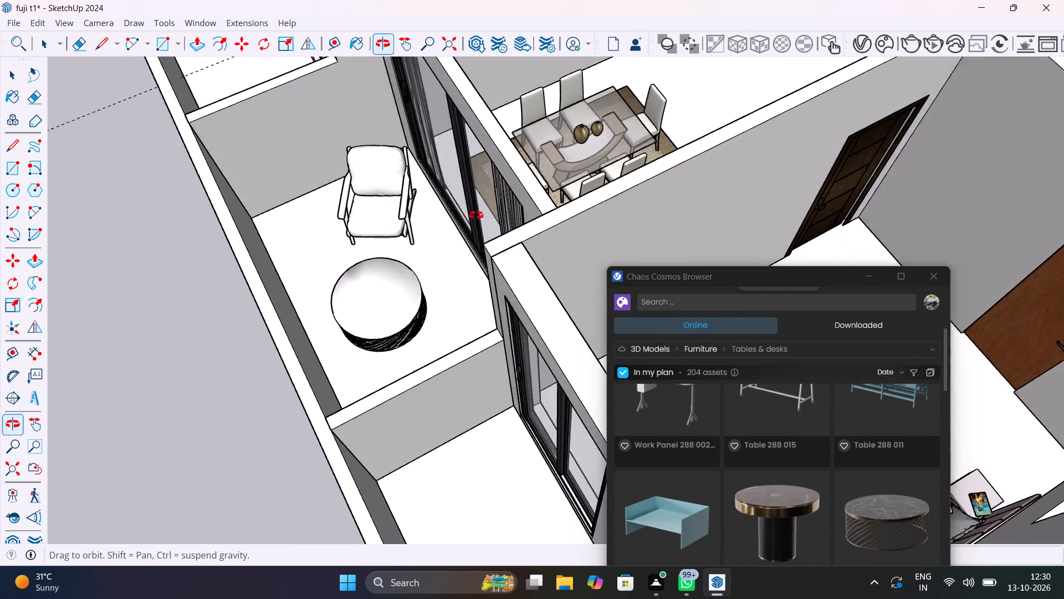
{"action": "middle_click_drag", "start_coordinate": [476, 215], "coordinate": [590, 134]}
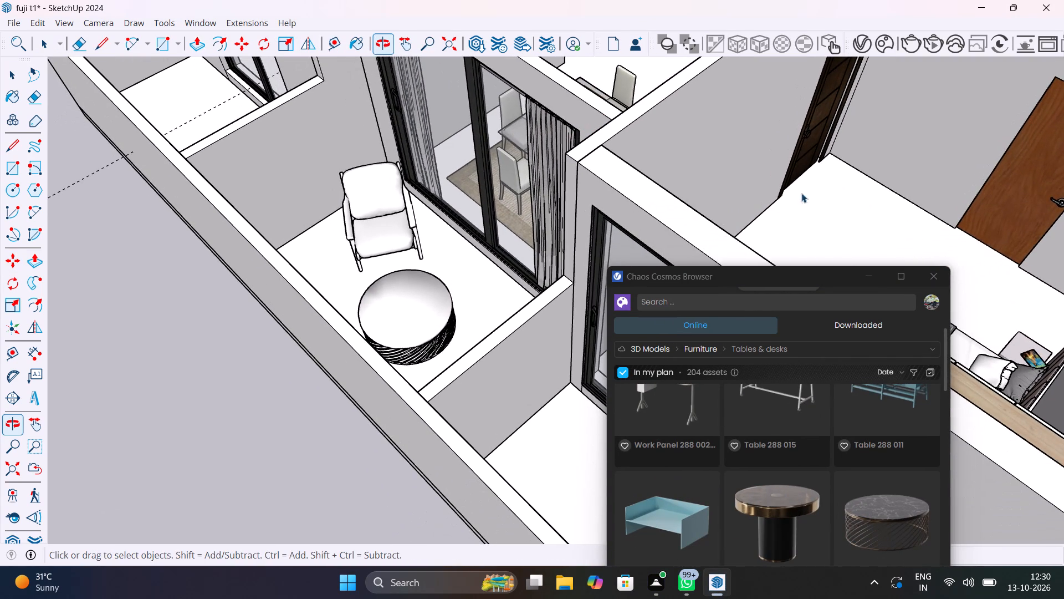
{"action": "left_click_drag", "start_coordinate": [792, 272], "coordinate": [842, 35]}
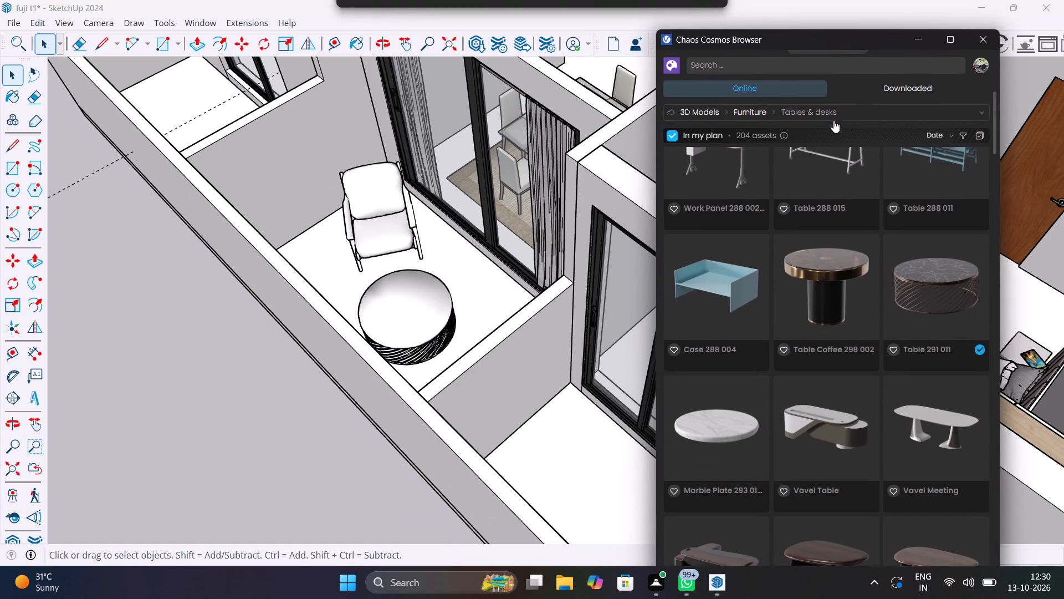
{"action": "scroll", "coordinate": [826, 302], "scroll_direction": "down", "scroll_amount": 20}
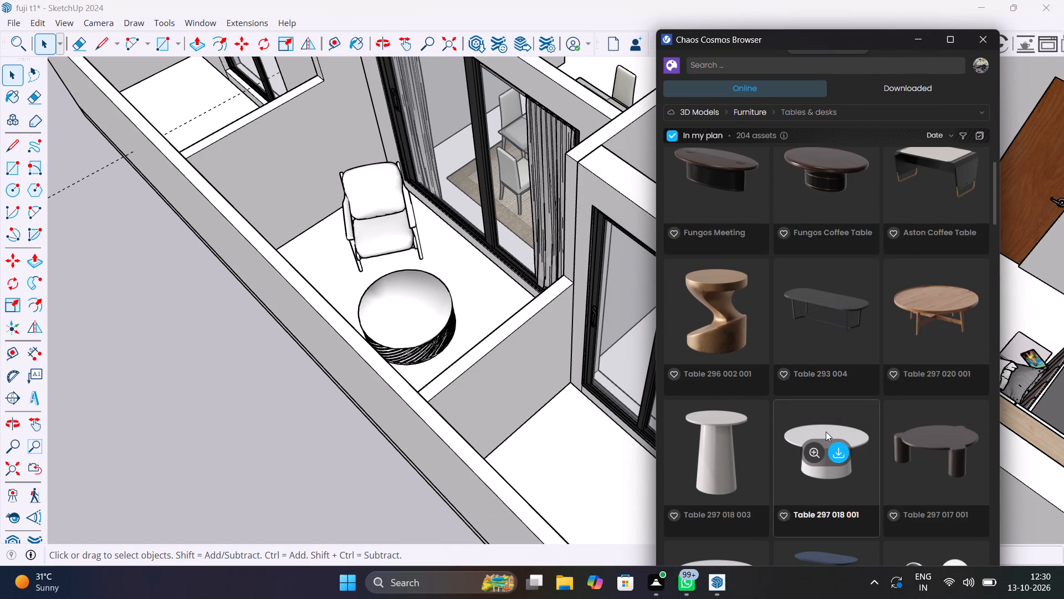
{"action": "scroll", "coordinate": [826, 432], "scroll_direction": "down", "scroll_amount": 2}
{"action": "scroll", "coordinate": [550, 372], "scroll_direction": "down", "scroll_amount": 17}
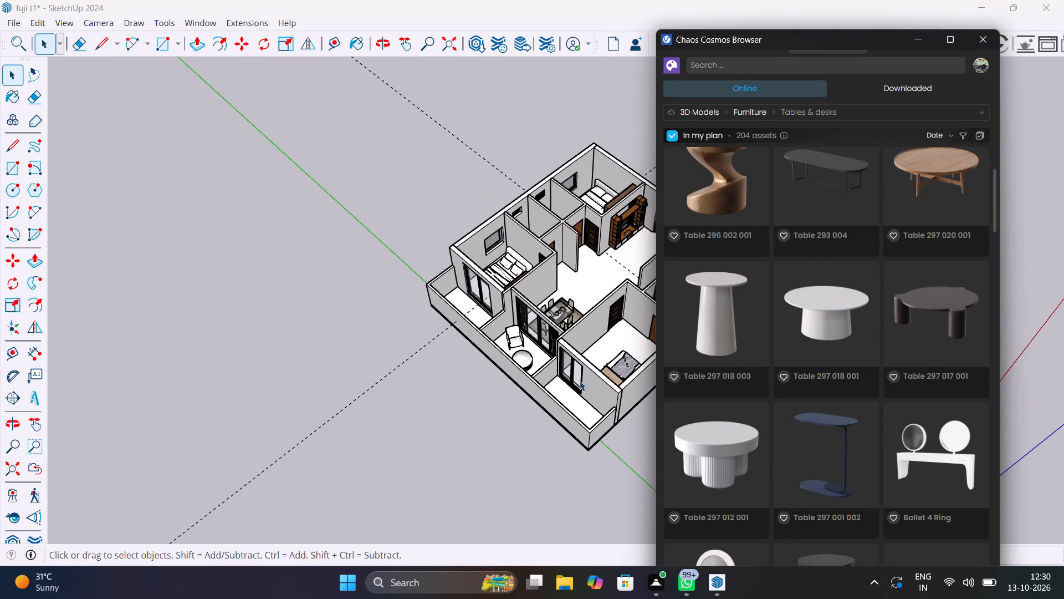
{"action": "scroll", "coordinate": [580, 381], "scroll_direction": "up", "scroll_amount": 5}
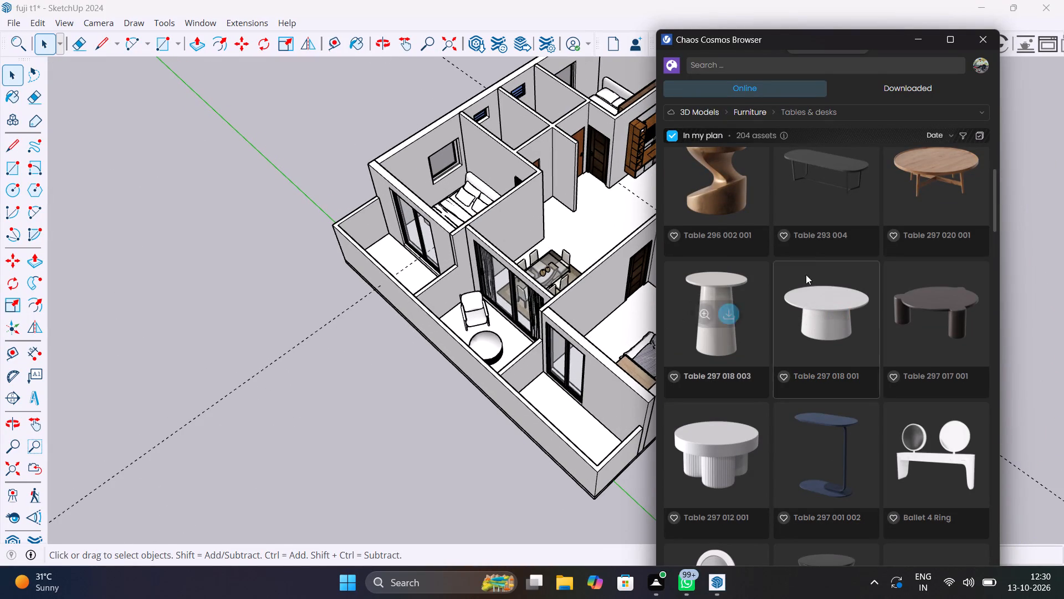
Switch the Chaos Cosmos category to Chairs & stools and look through its models for a second balcony chair.
{"action": "left_click", "coordinate": [878, 117]}
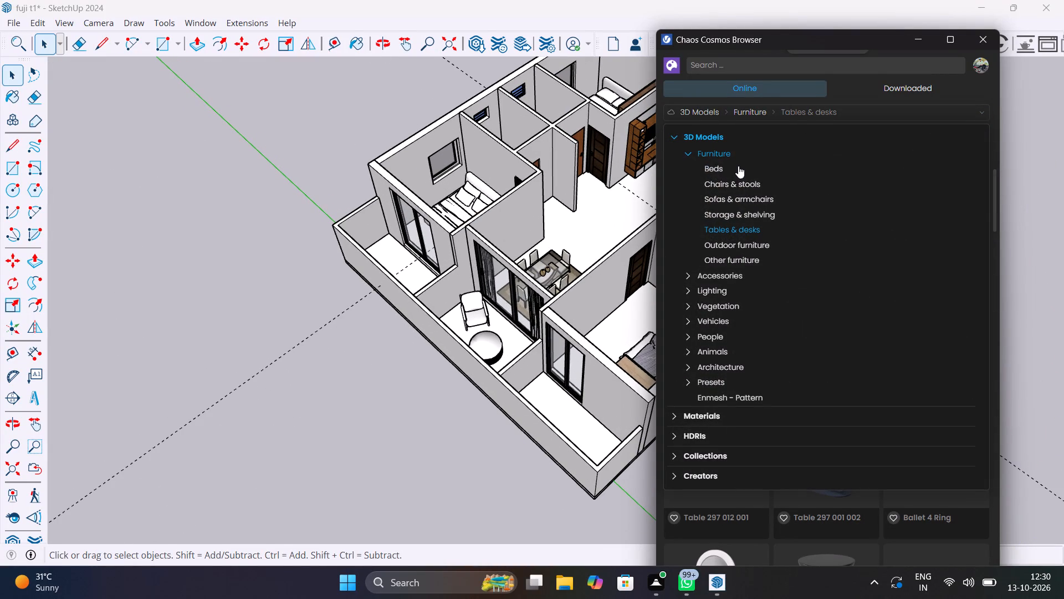
{"action": "left_click", "coordinate": [738, 184]}
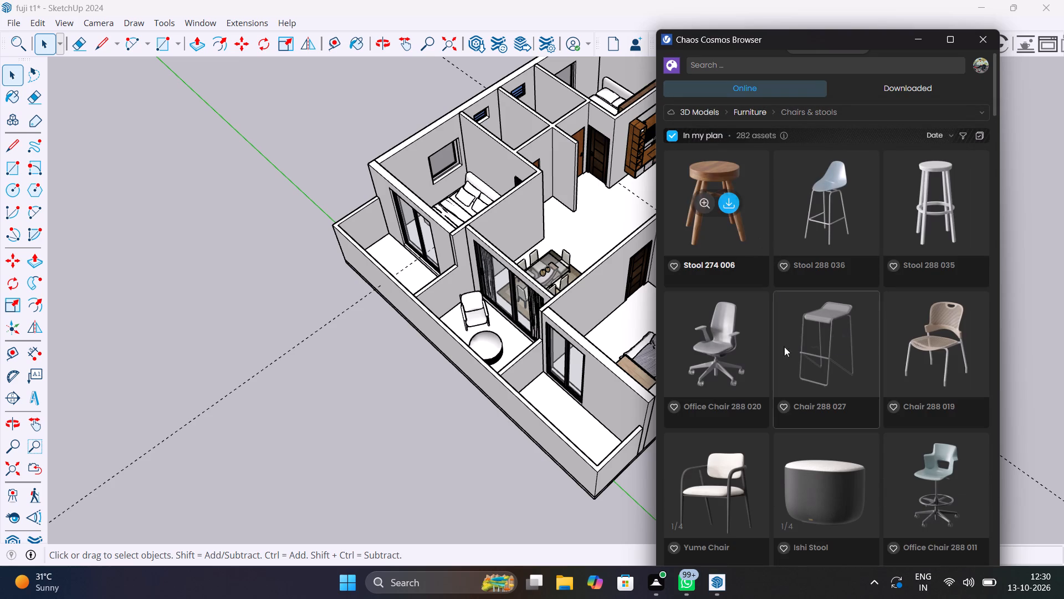
{"action": "left_click_drag", "start_coordinate": [995, 93], "coordinate": [980, 300]}
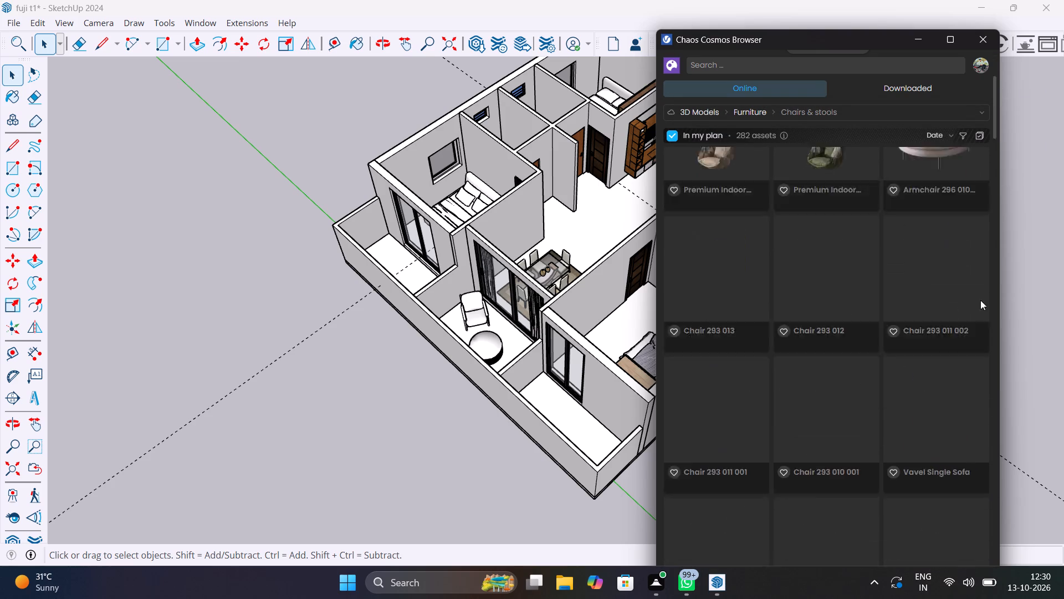
{"action": "left_click_drag", "start_coordinate": [980, 300], "coordinate": [1005, 588]}
{"action": "scroll", "coordinate": [869, 382], "scroll_direction": "up", "scroll_amount": 7}
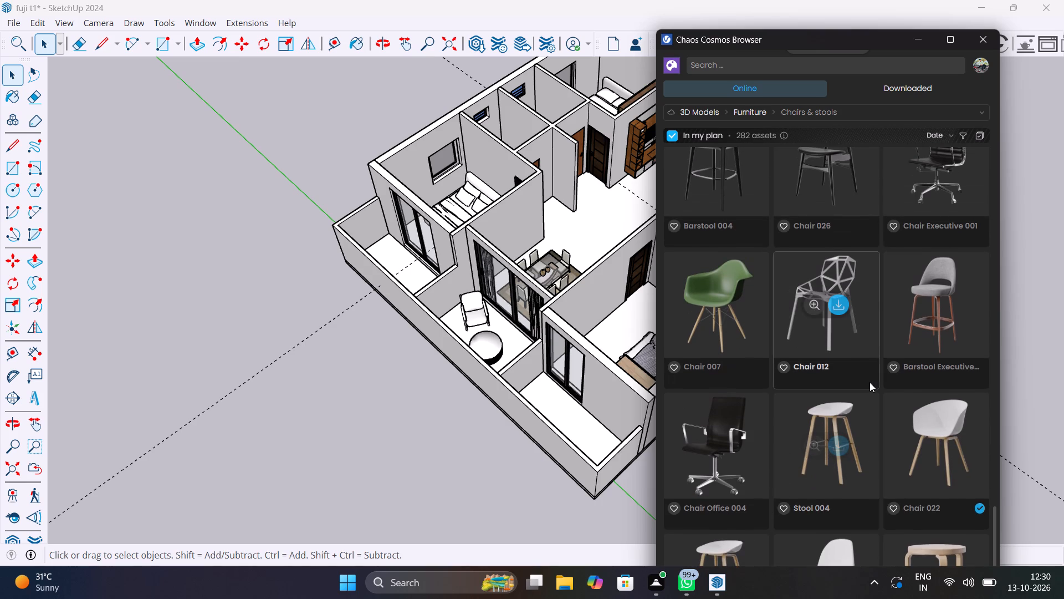
{"action": "scroll", "coordinate": [869, 382], "scroll_direction": "up", "scroll_amount": 9}
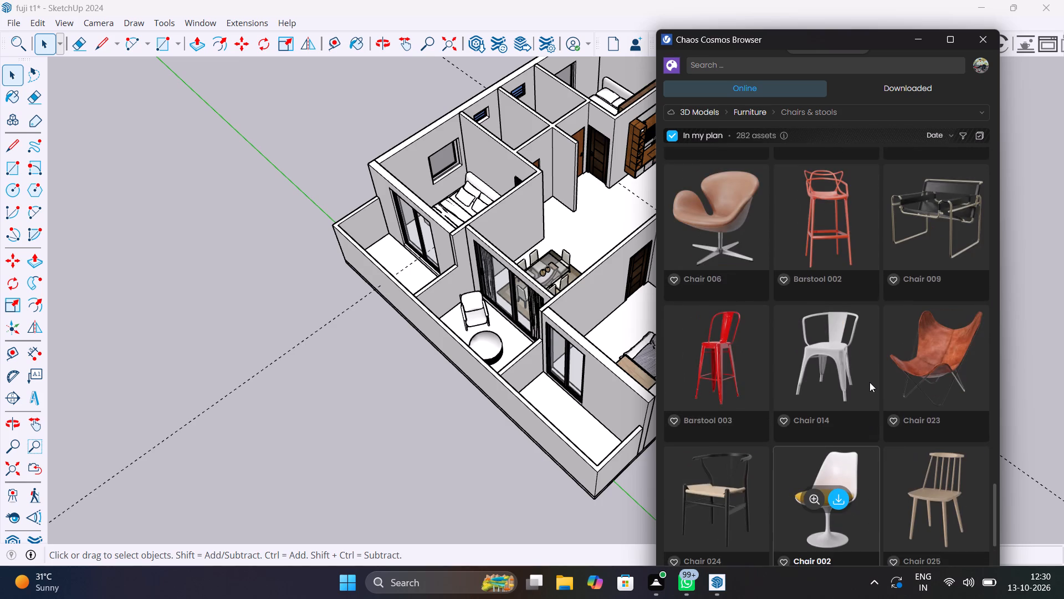
{"action": "scroll", "coordinate": [869, 382], "scroll_direction": "up", "scroll_amount": 8}
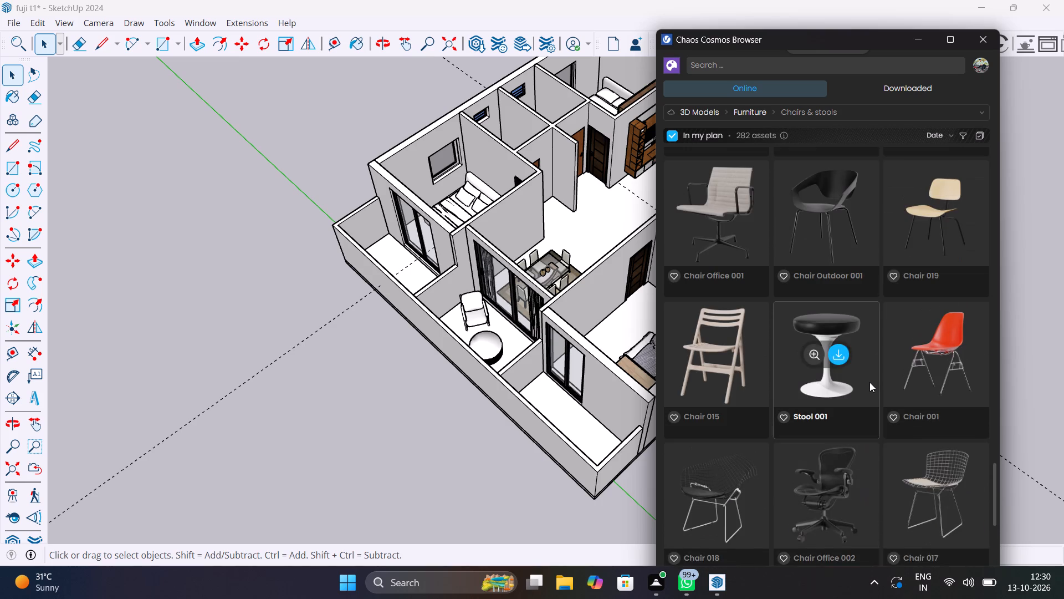
{"action": "scroll", "coordinate": [869, 382], "scroll_direction": "up", "scroll_amount": 5}
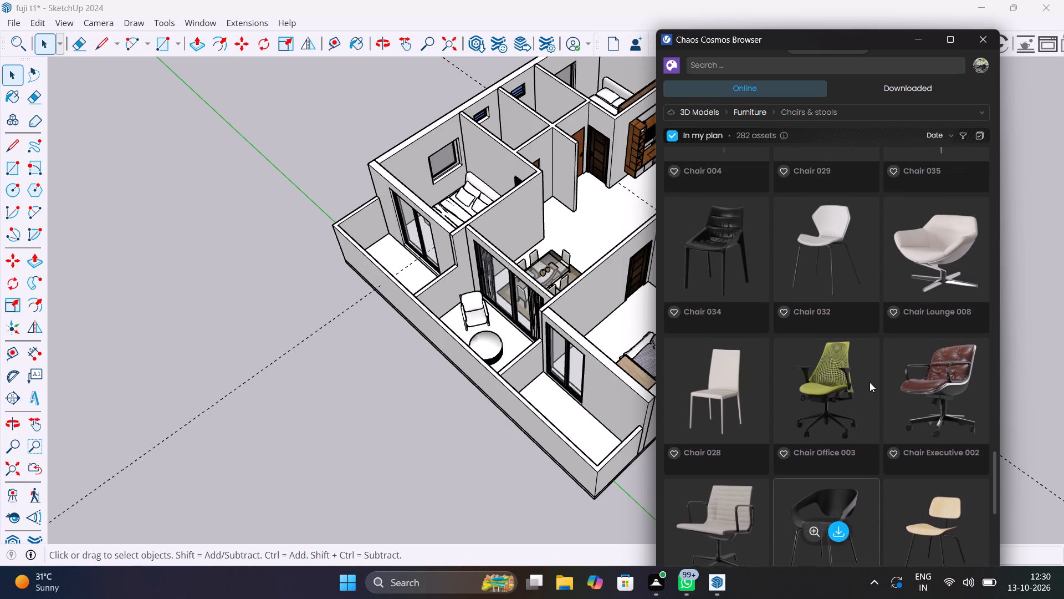
{"action": "scroll", "coordinate": [869, 382], "scroll_direction": "up", "scroll_amount": 4}
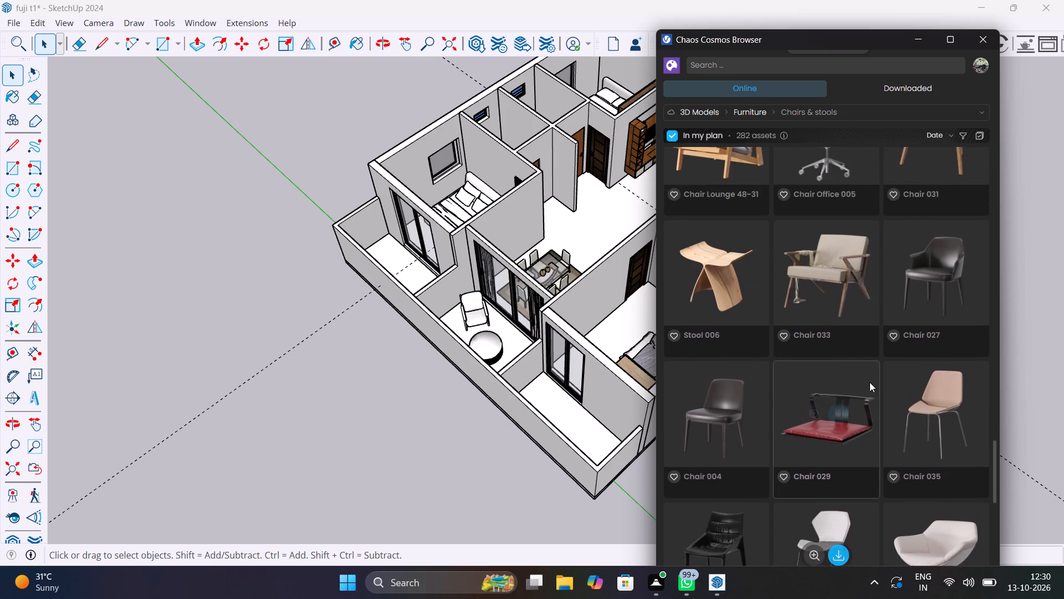
{"action": "scroll", "coordinate": [869, 382], "scroll_direction": "up", "scroll_amount": 4}
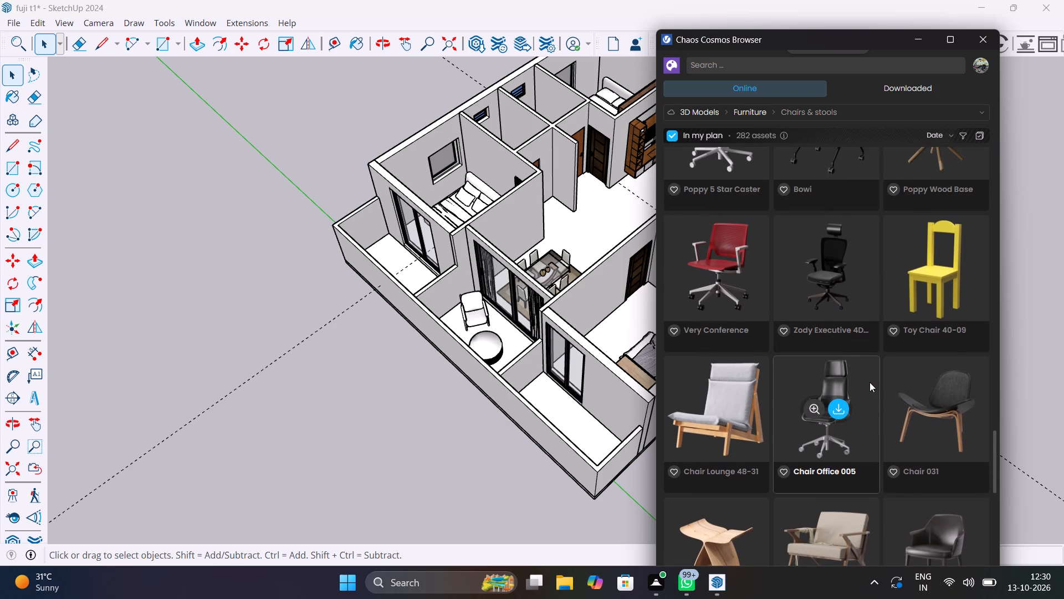
{"action": "scroll", "coordinate": [869, 382], "scroll_direction": "up", "scroll_amount": 4}
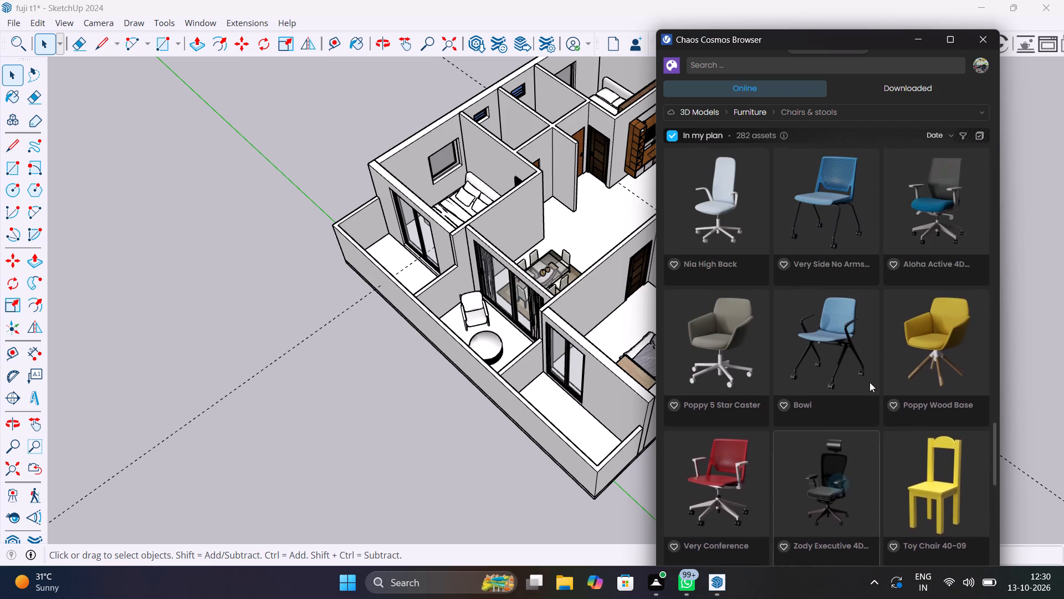
{"action": "scroll", "coordinate": [869, 382], "scroll_direction": "up", "scroll_amount": 12}
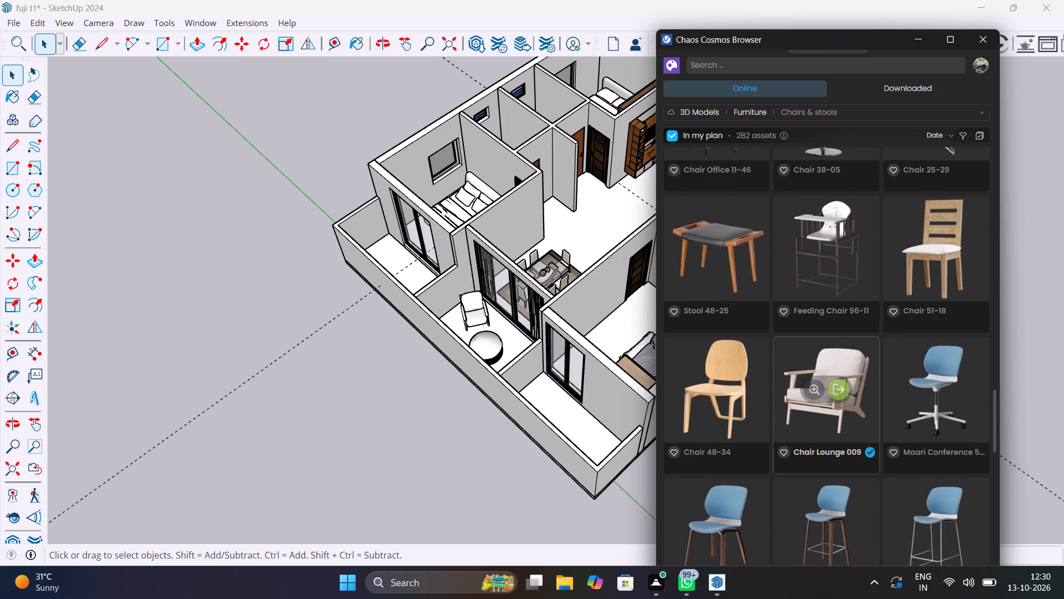
{"action": "scroll", "coordinate": [869, 383], "scroll_direction": "up", "scroll_amount": 9}
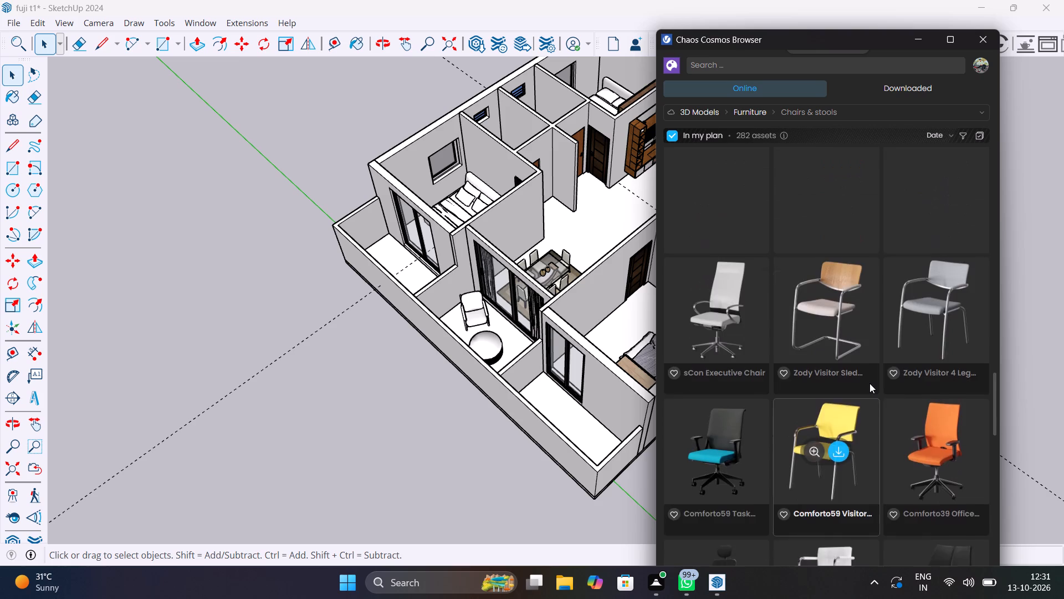
{"action": "scroll", "coordinate": [869, 383], "scroll_direction": "up", "scroll_amount": 9}
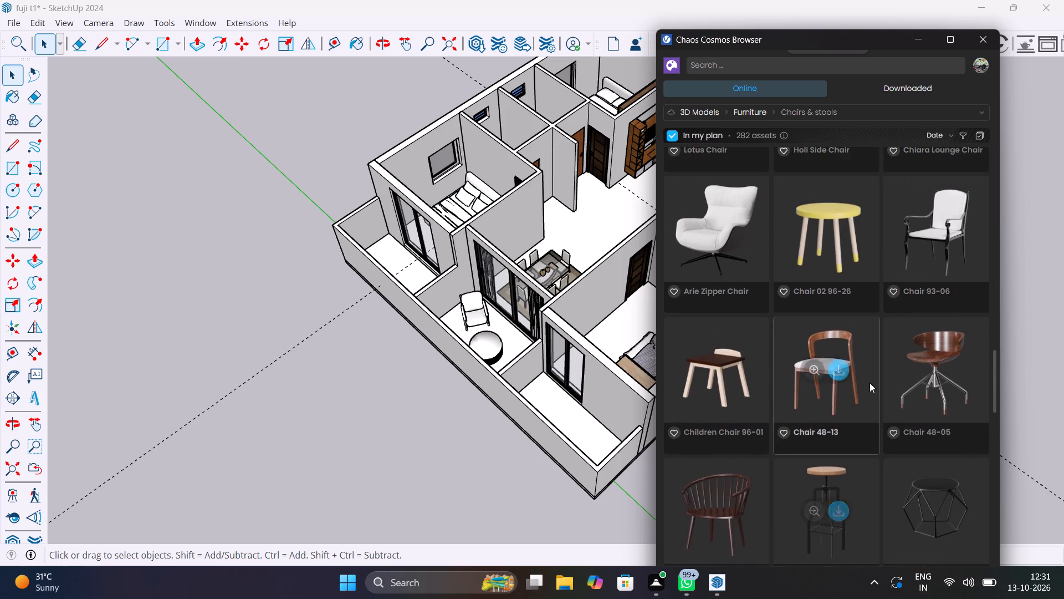
{"action": "scroll", "coordinate": [869, 383], "scroll_direction": "up", "scroll_amount": 13}
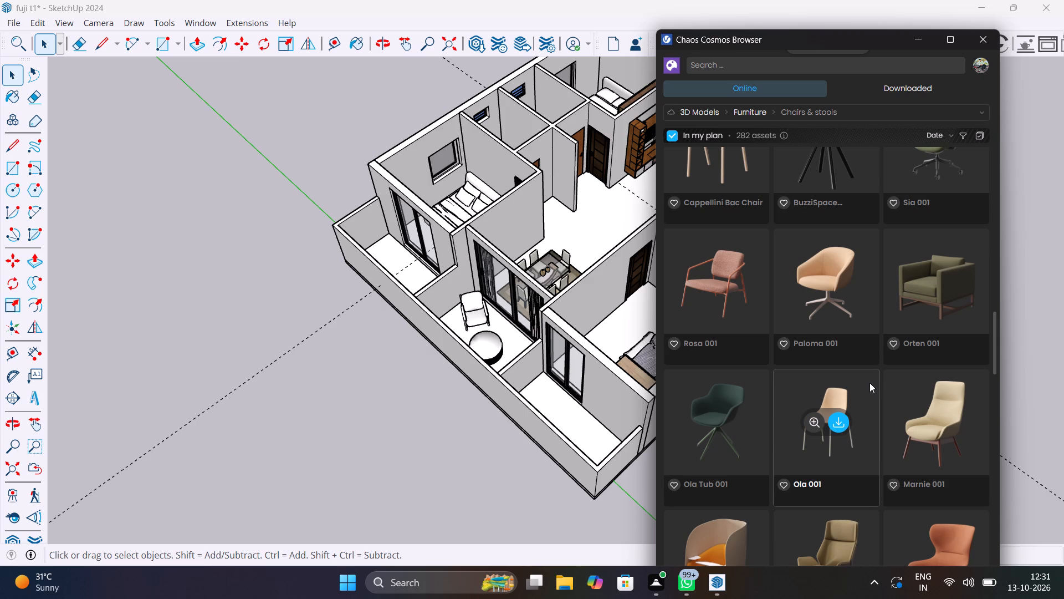
{"action": "scroll", "coordinate": [869, 383], "scroll_direction": "up", "scroll_amount": 9}
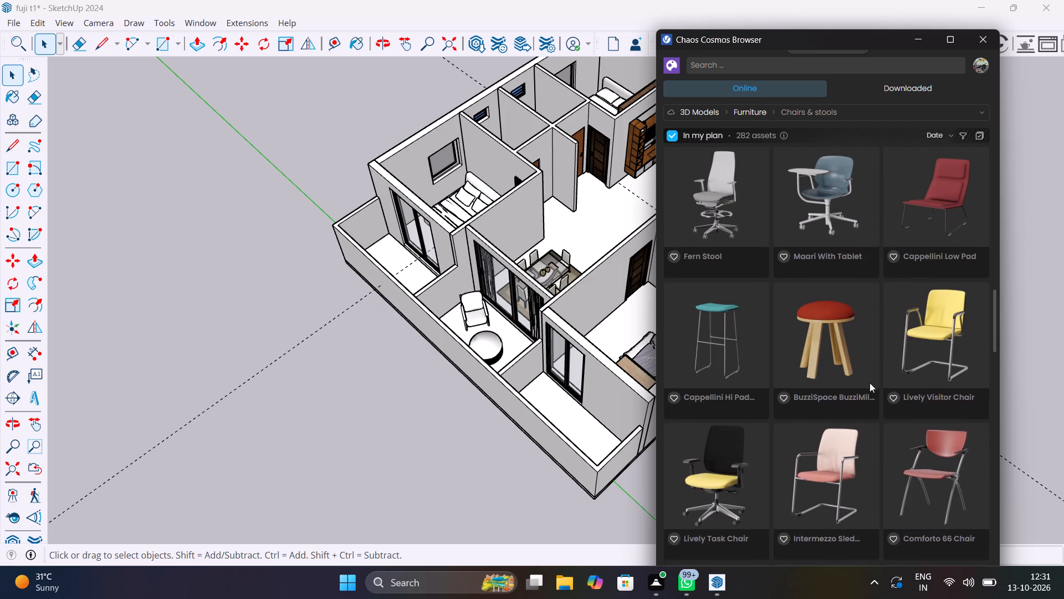
{"action": "scroll", "coordinate": [869, 383], "scroll_direction": "up", "scroll_amount": 7}
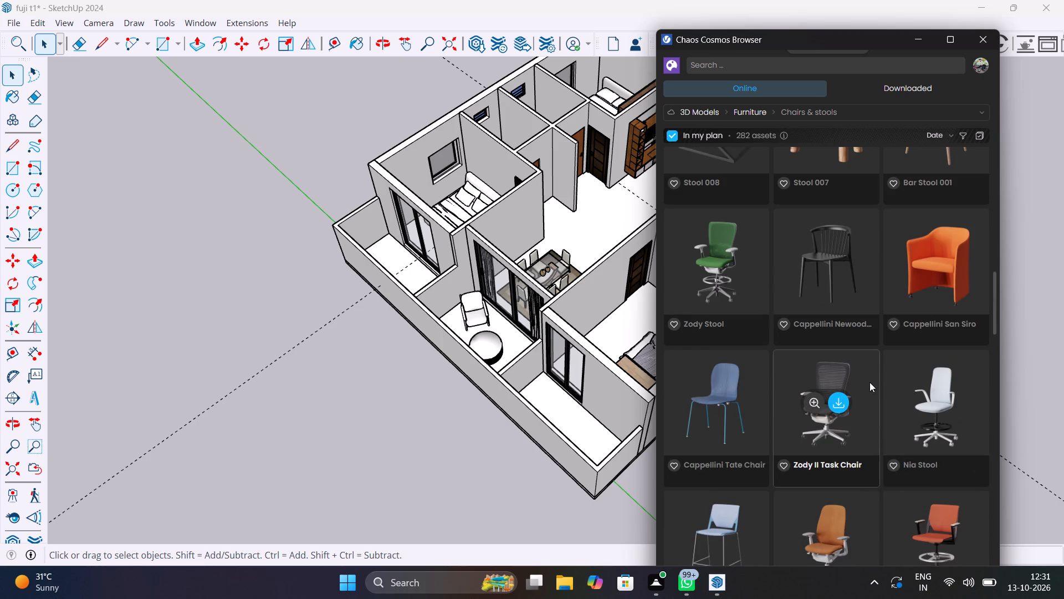
{"action": "scroll", "coordinate": [869, 382], "scroll_direction": "up", "scroll_amount": 5}
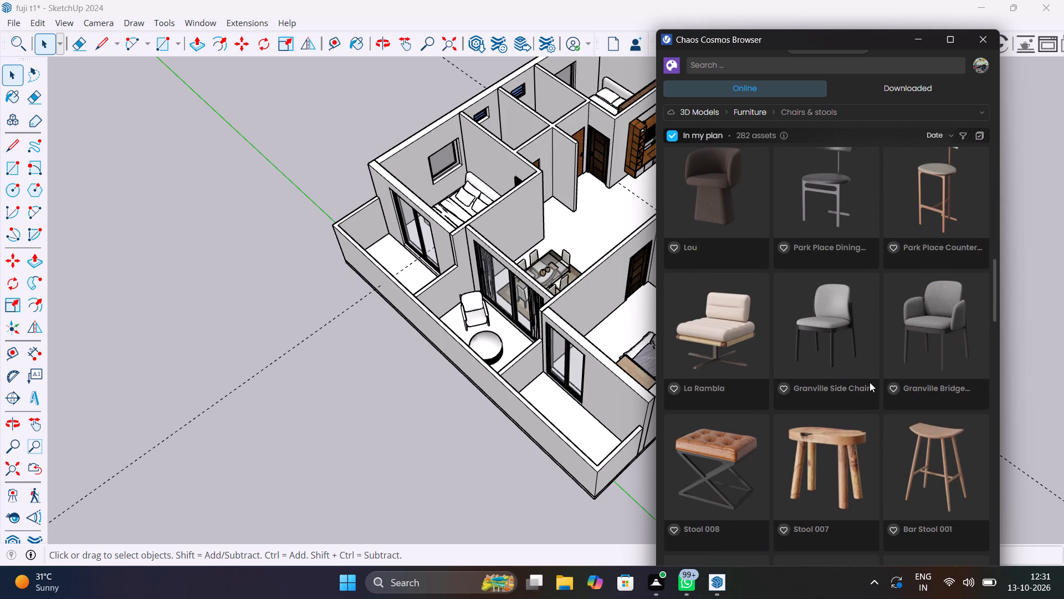
{"action": "scroll", "coordinate": [869, 382], "scroll_direction": "up", "scroll_amount": 5}
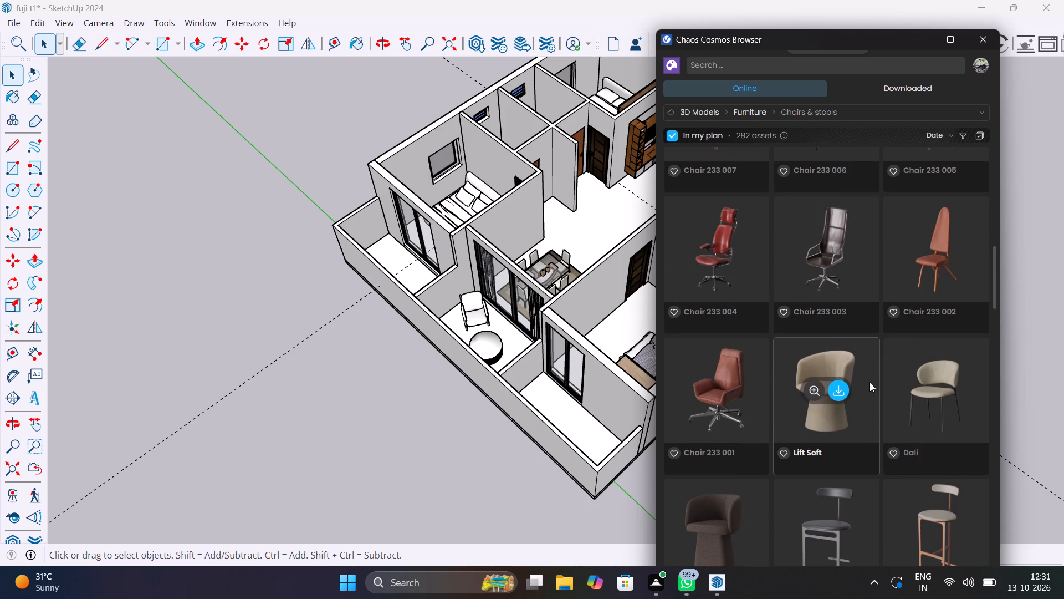
Download the Lift Soft chair and place it on the balcony floor, across the round table from the lounge chair.
{"action": "left_click", "coordinate": [840, 391]}
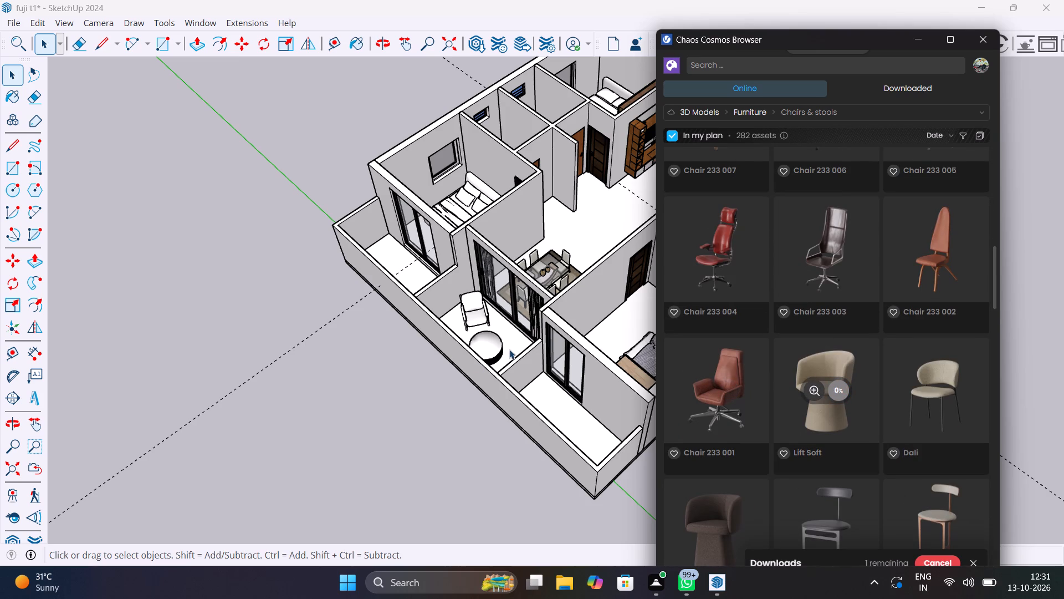
{"action": "scroll", "coordinate": [510, 349], "scroll_direction": "up", "scroll_amount": 10}
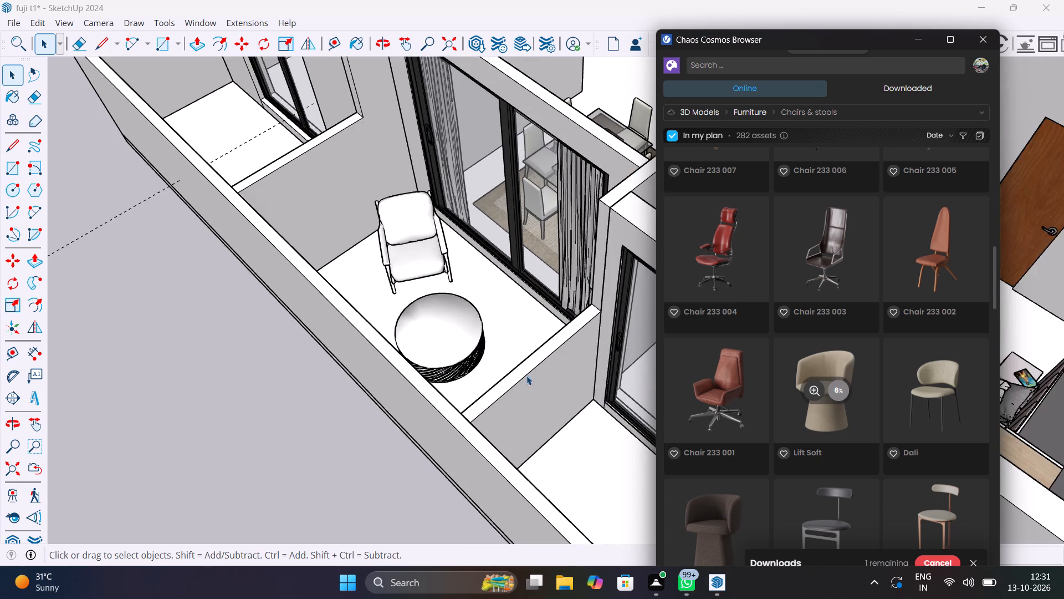
{"action": "scroll", "coordinate": [526, 375], "scroll_direction": "up", "scroll_amount": 1}
{"action": "middle_click_drag", "start_coordinate": [526, 375], "coordinate": [677, 462]}
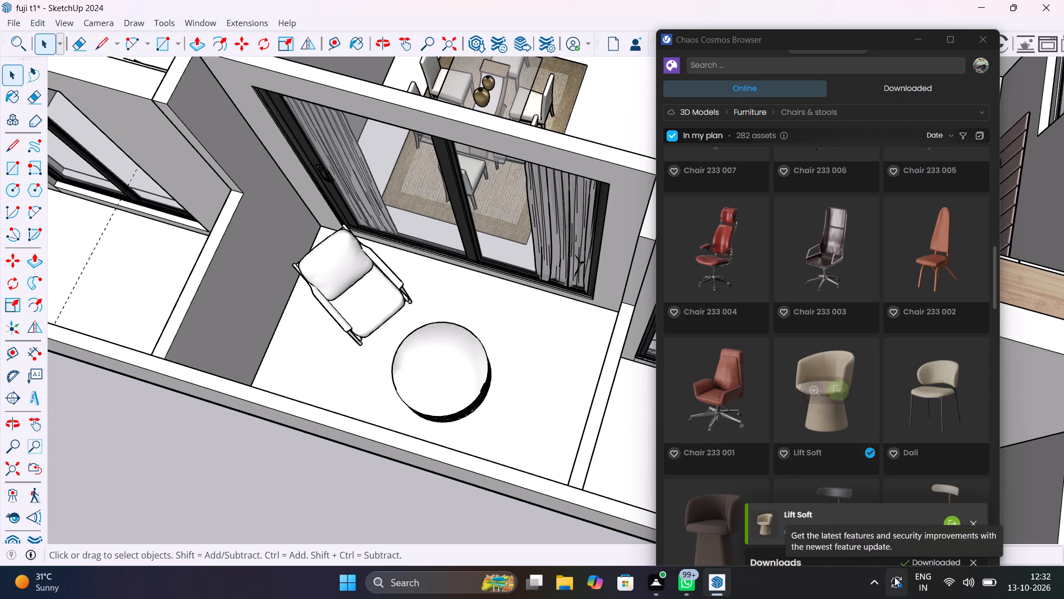
{"action": "left_click", "coordinate": [838, 398]}
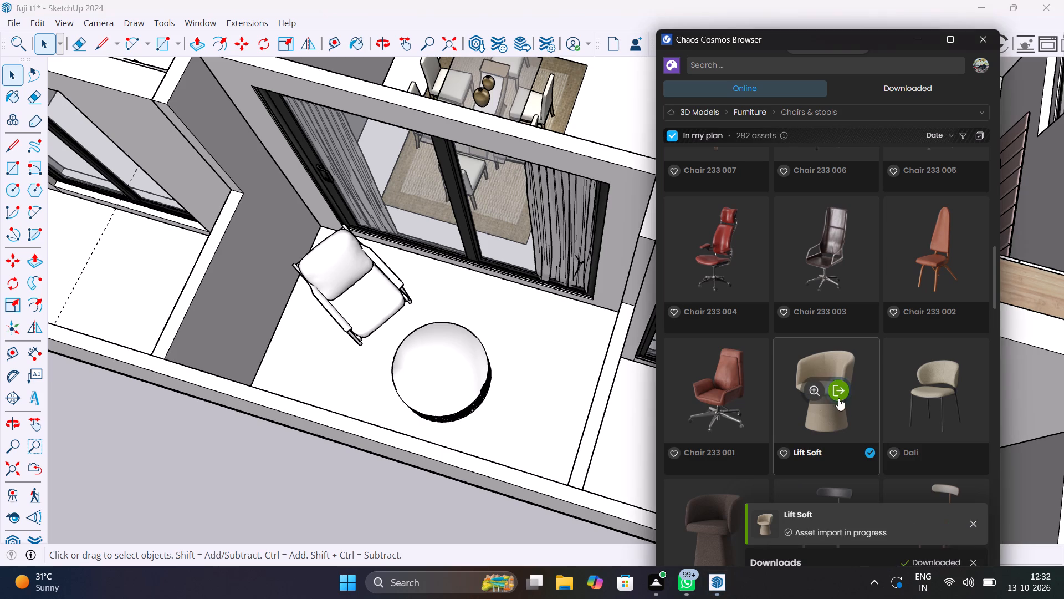
{"action": "scroll", "coordinate": [535, 362], "scroll_direction": "up", "scroll_amount": 10}
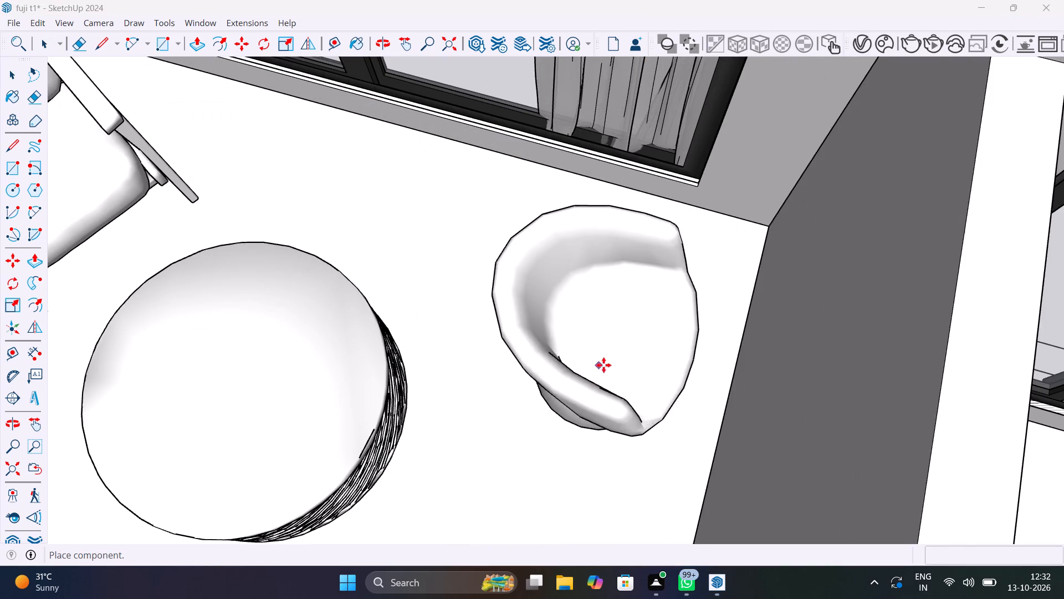
{"action": "left_click", "coordinate": [603, 342]}
{"action": "key", "text": "space"}
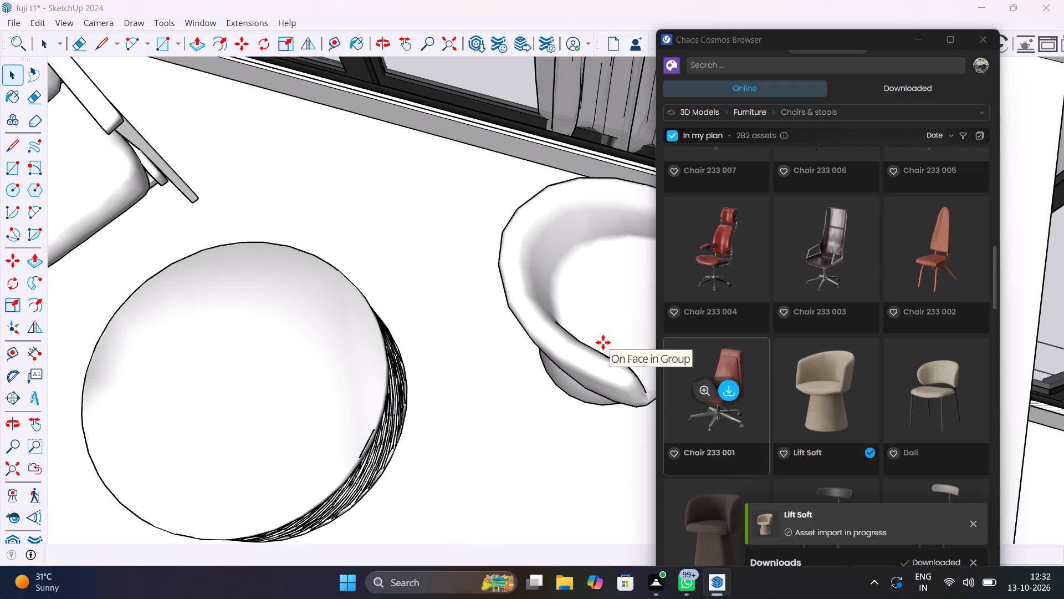
{"action": "key", "text": "space"}
{"action": "left_click", "coordinate": [603, 342]}
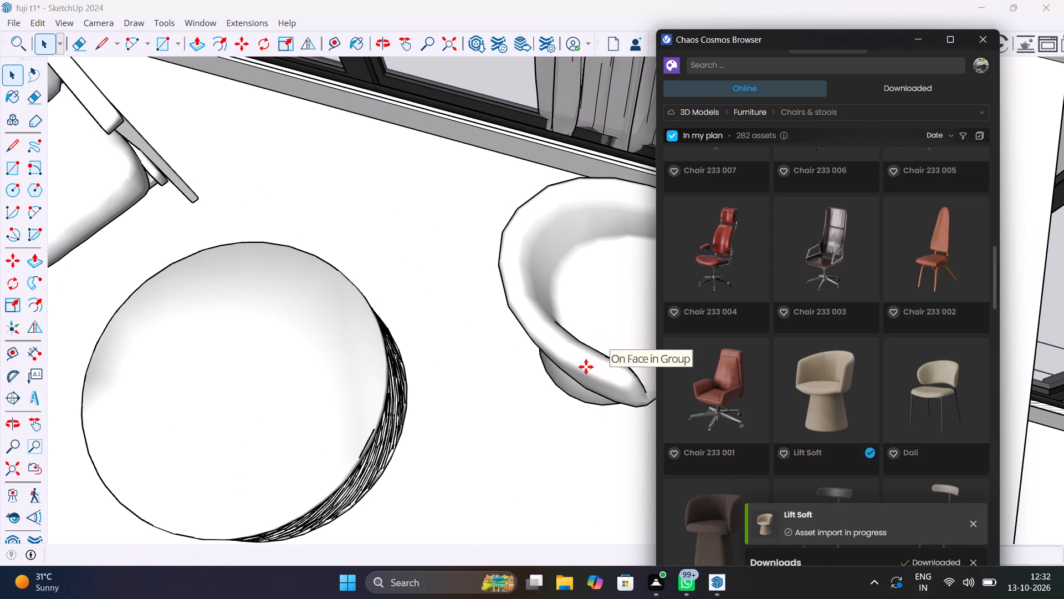
{"action": "key", "text": "Escape"}
{"action": "left_click", "coordinate": [589, 355]}
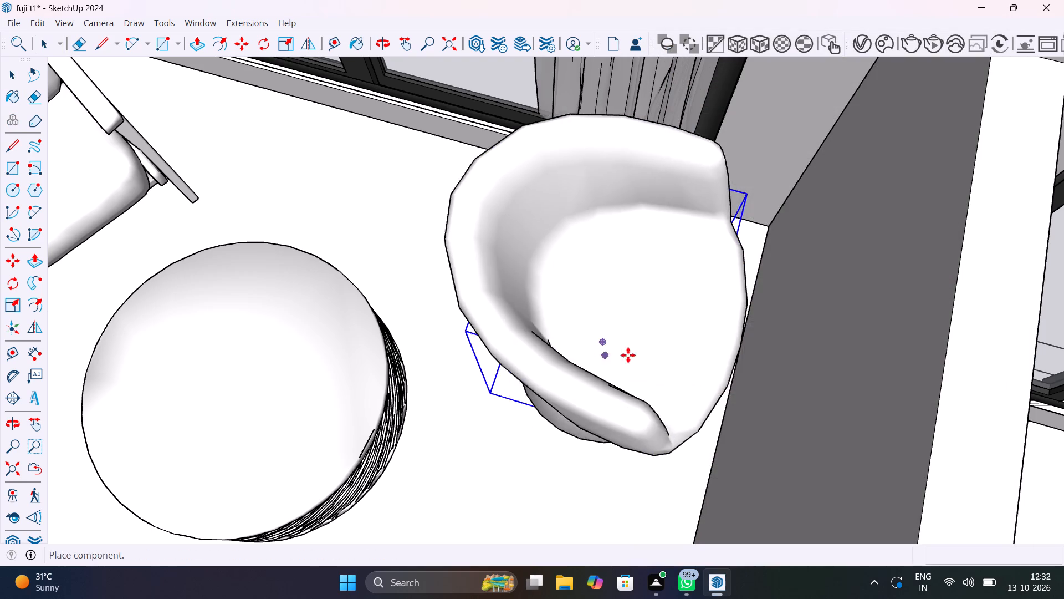
{"action": "key", "text": "Escape"}
{"action": "key", "text": "space"}
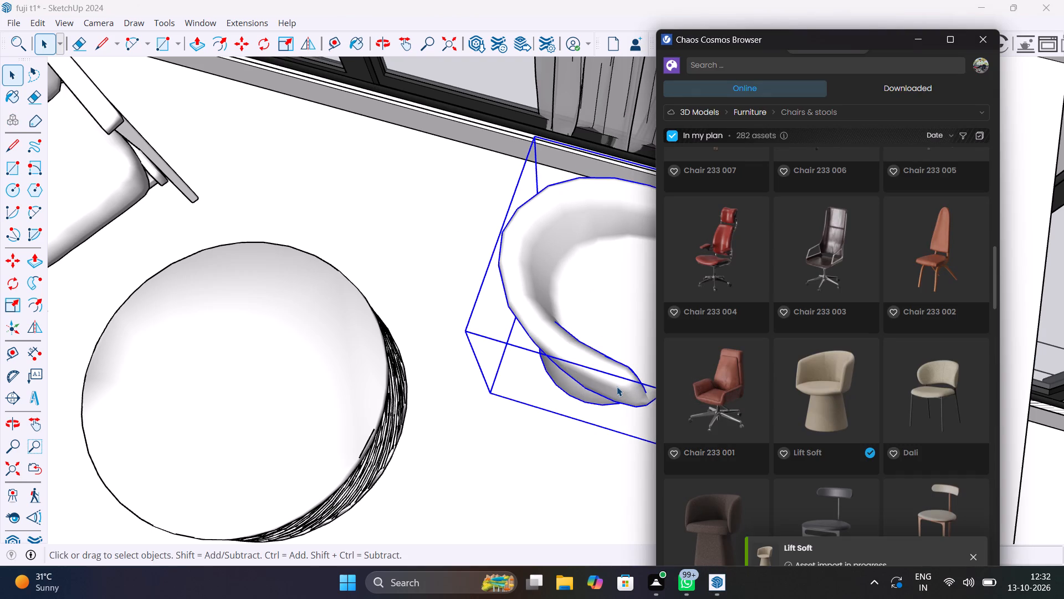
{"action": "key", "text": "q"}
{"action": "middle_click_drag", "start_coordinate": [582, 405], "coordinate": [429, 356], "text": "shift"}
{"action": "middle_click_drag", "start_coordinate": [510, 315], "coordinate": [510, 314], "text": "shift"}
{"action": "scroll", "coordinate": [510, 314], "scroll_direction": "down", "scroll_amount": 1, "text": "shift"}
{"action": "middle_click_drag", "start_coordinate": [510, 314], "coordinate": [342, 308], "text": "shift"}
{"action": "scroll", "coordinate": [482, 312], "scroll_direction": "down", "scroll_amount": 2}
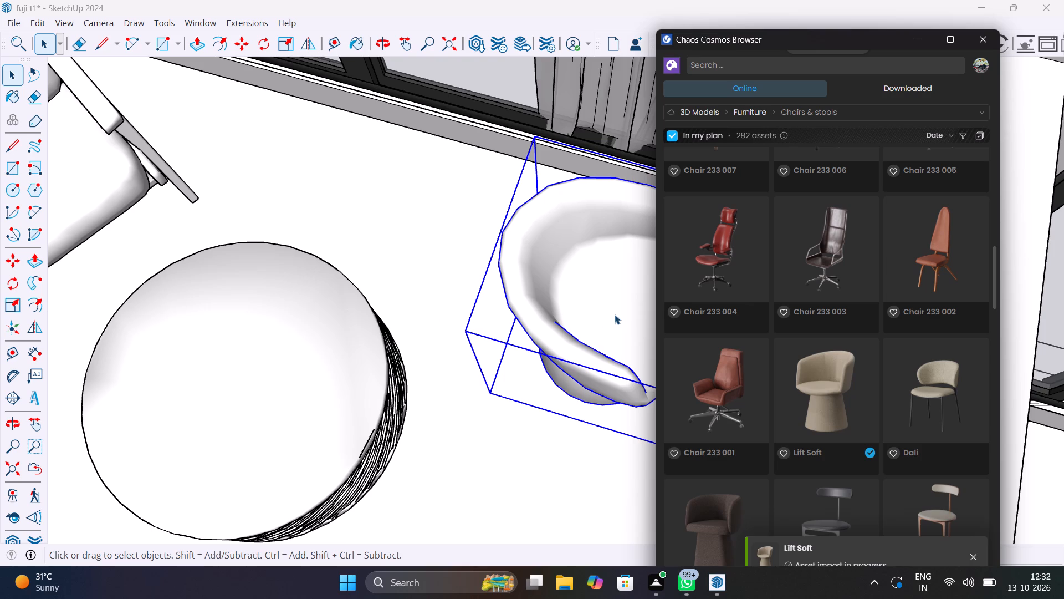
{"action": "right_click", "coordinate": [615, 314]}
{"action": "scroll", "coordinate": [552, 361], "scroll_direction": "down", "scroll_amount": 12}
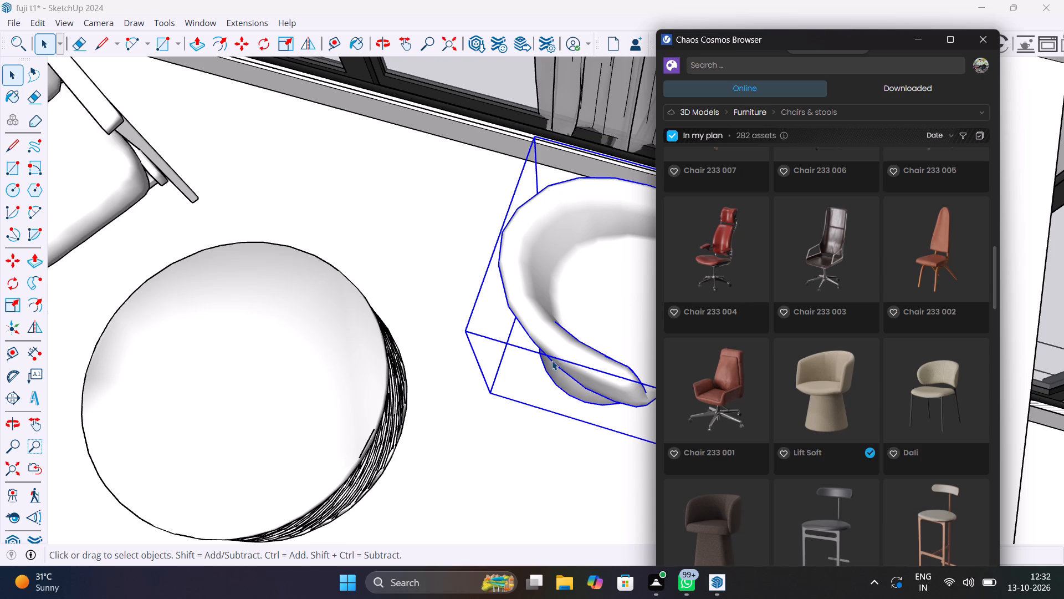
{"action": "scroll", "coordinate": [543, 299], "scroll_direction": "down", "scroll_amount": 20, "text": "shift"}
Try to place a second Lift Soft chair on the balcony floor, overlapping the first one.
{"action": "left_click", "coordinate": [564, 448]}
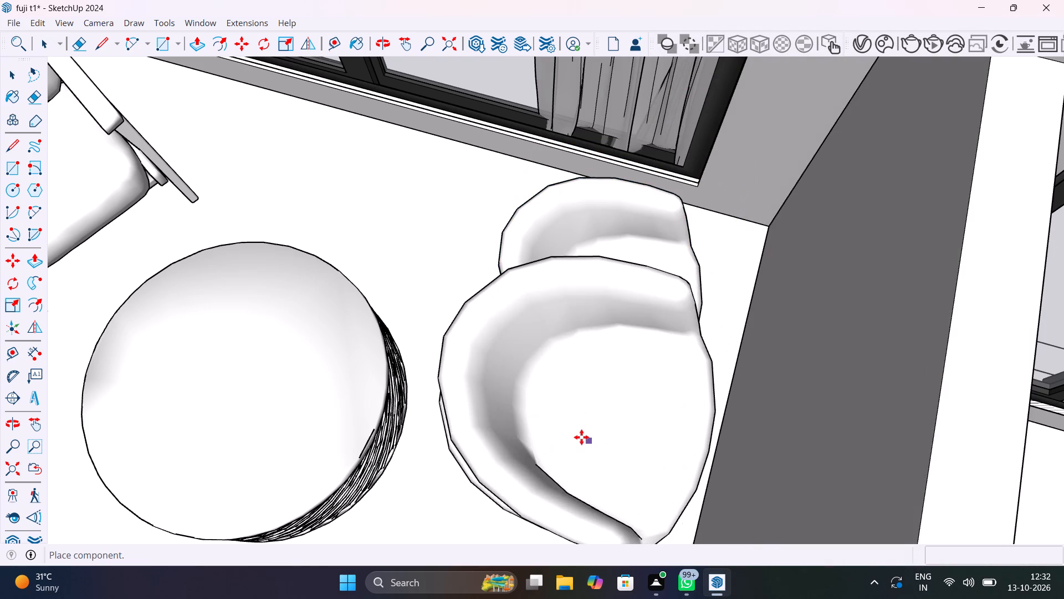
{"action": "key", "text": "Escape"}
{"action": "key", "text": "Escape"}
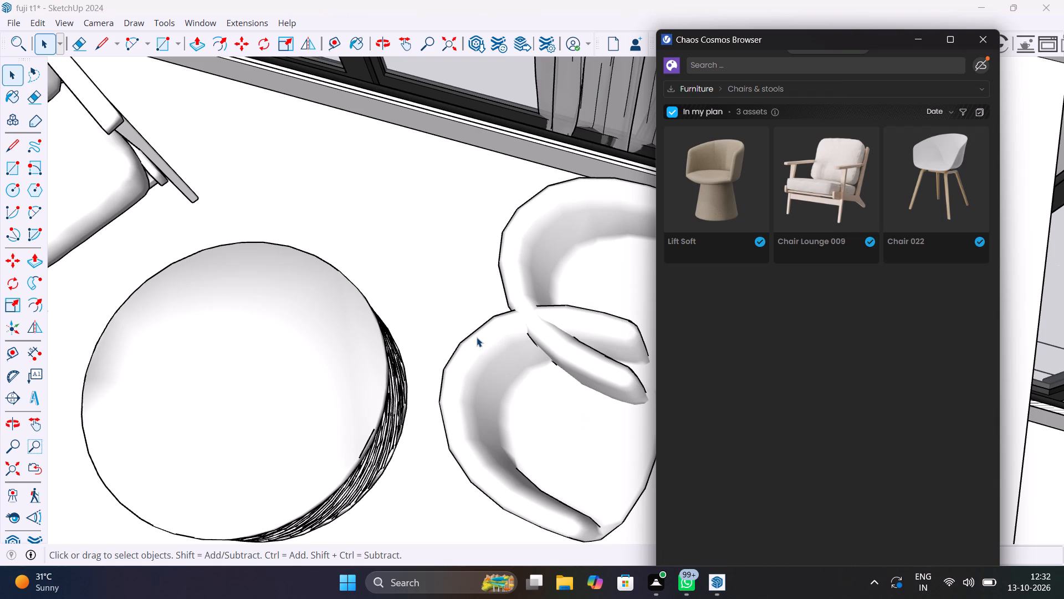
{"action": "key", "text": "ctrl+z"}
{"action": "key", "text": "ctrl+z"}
Close the Chaos Cosmos browser and delete the extra Lift Soft chair that overlaps the first one.
{"action": "left_click", "coordinate": [977, 41]}
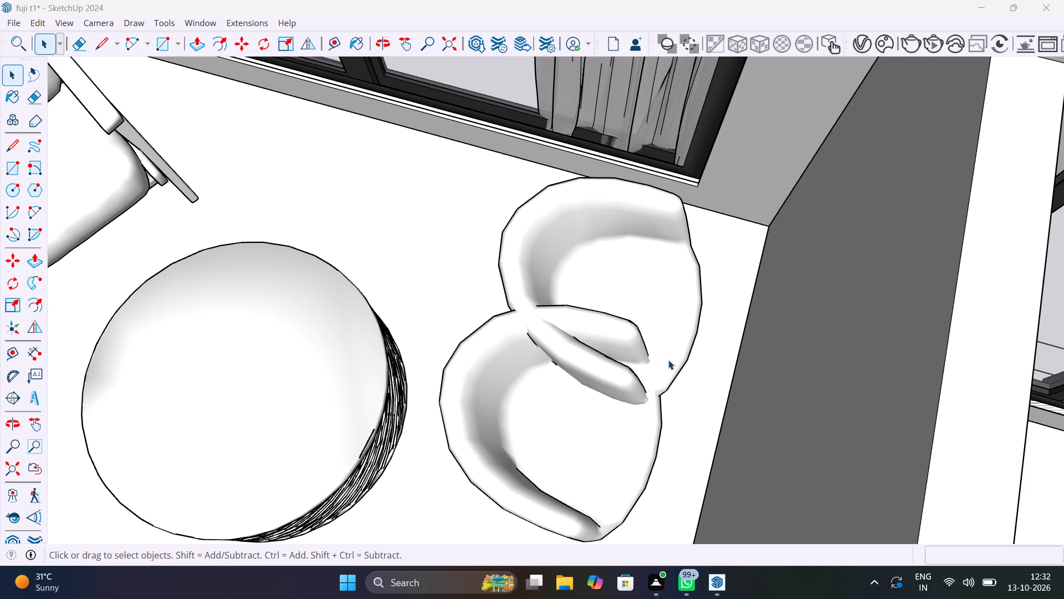
{"action": "left_click", "coordinate": [611, 489]}
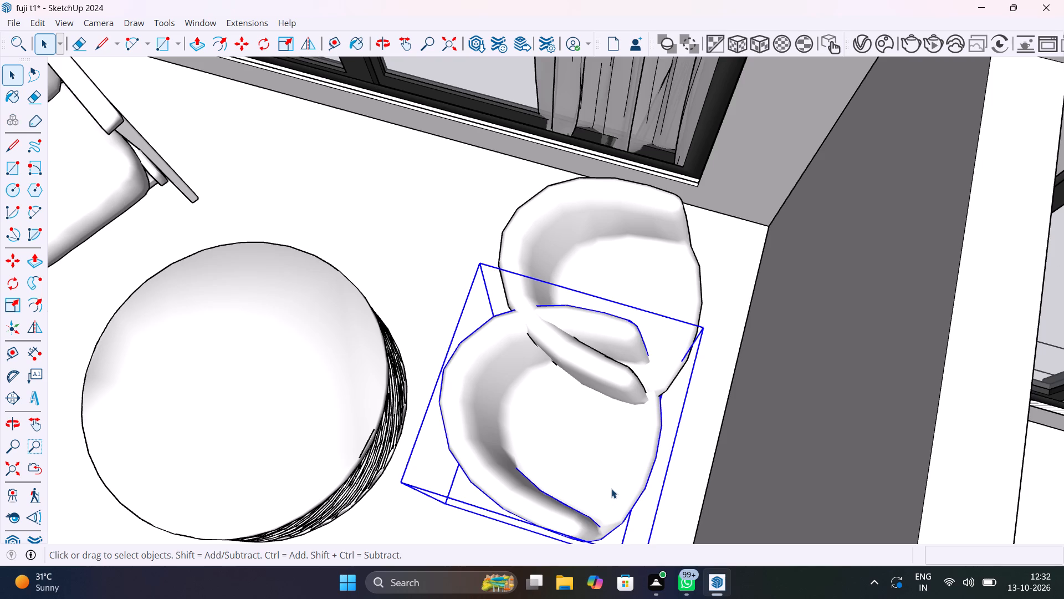
{"action": "key", "text": "Delete"}
Rotate the remaining Lift Soft chair about 140° on the floor plane so its open front faces the round table.
{"action": "left_click", "coordinate": [649, 376]}
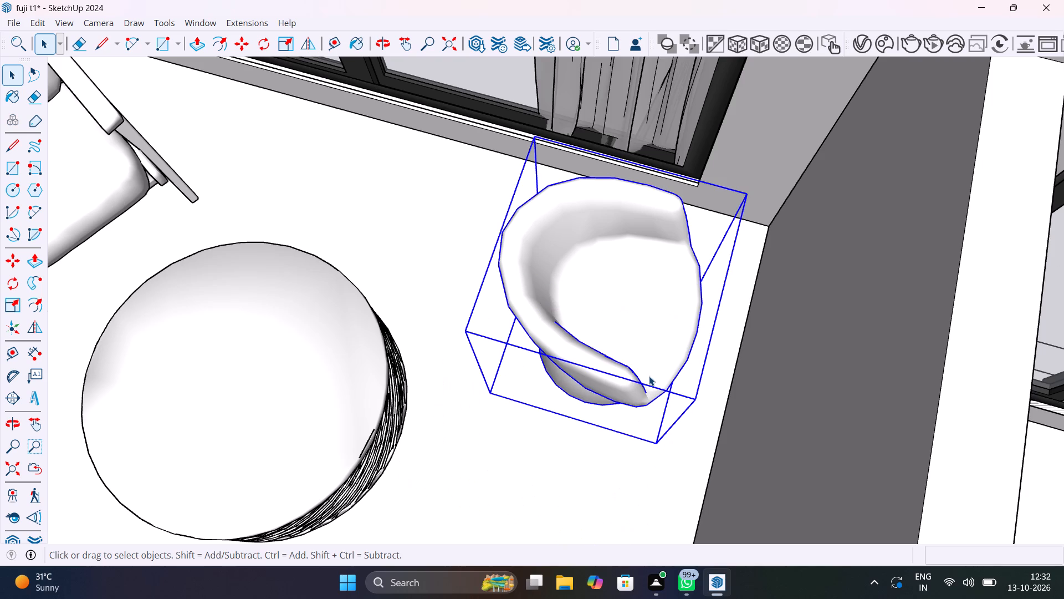
{"action": "key", "text": "q"}
{"action": "left_click", "coordinate": [664, 456]}
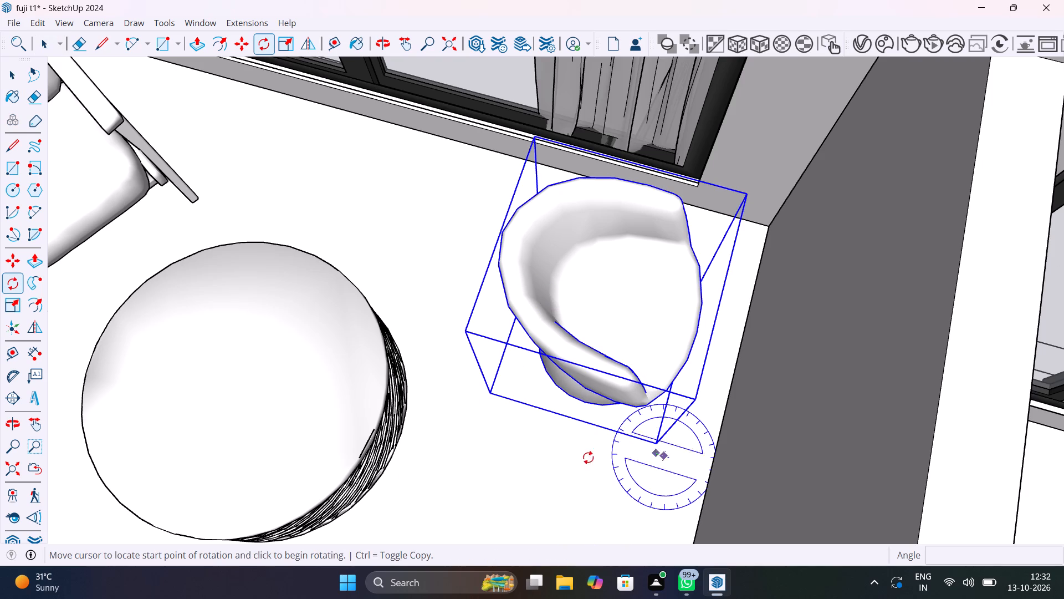
{"action": "left_click", "coordinate": [587, 456]}
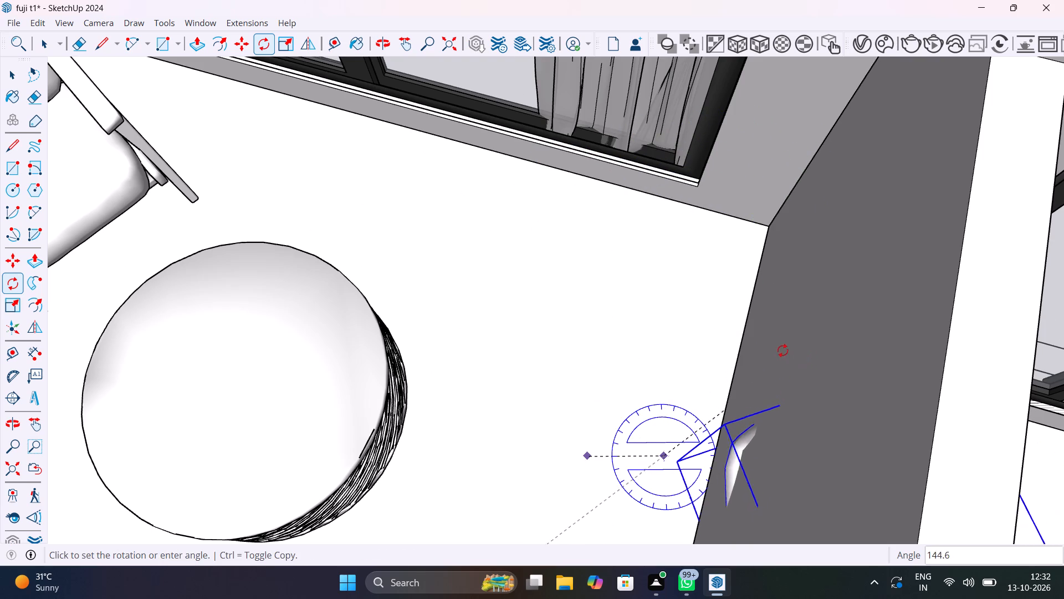
{"action": "left_click", "coordinate": [761, 342]}
Move the rotated Lift Soft chair about 2' 9" back onto the balcony floor beside the round table, and clear the selection.
{"action": "key", "text": "m"}
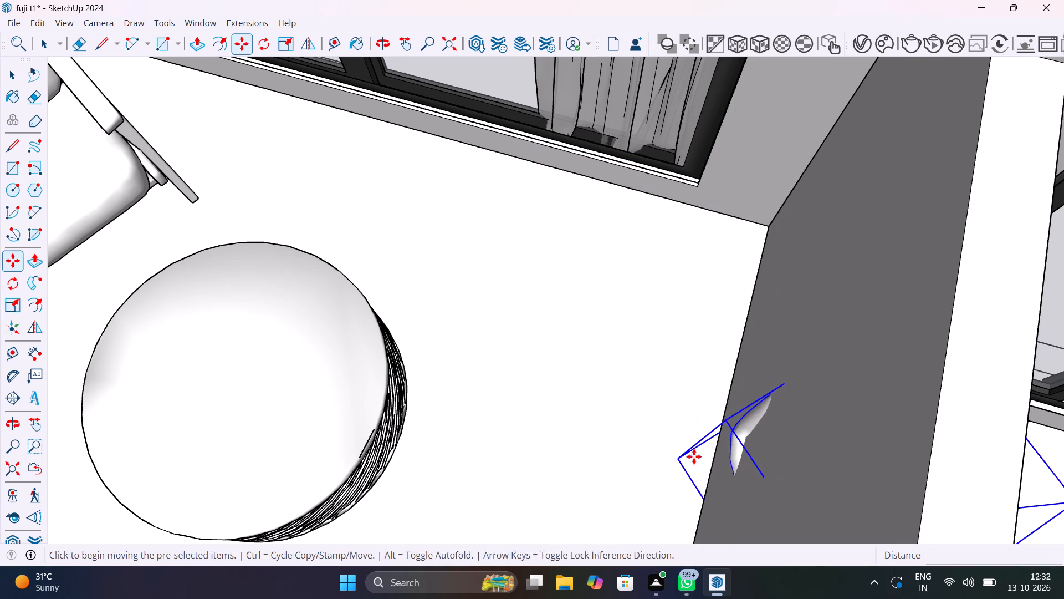
{"action": "left_click", "coordinate": [677, 456]}
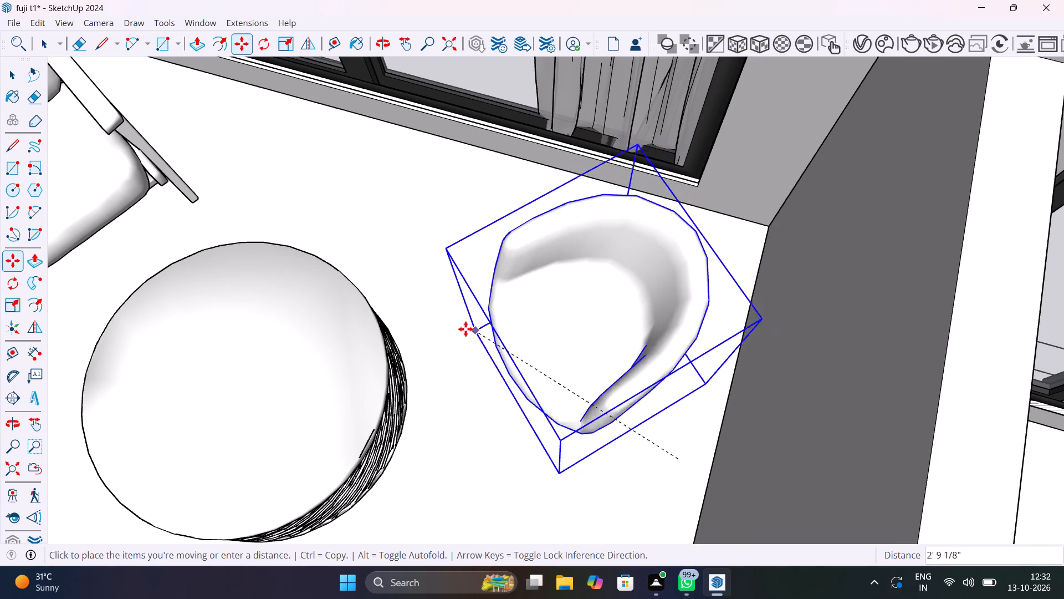
{"action": "left_click", "coordinate": [474, 334]}
{"action": "key", "text": "space"}
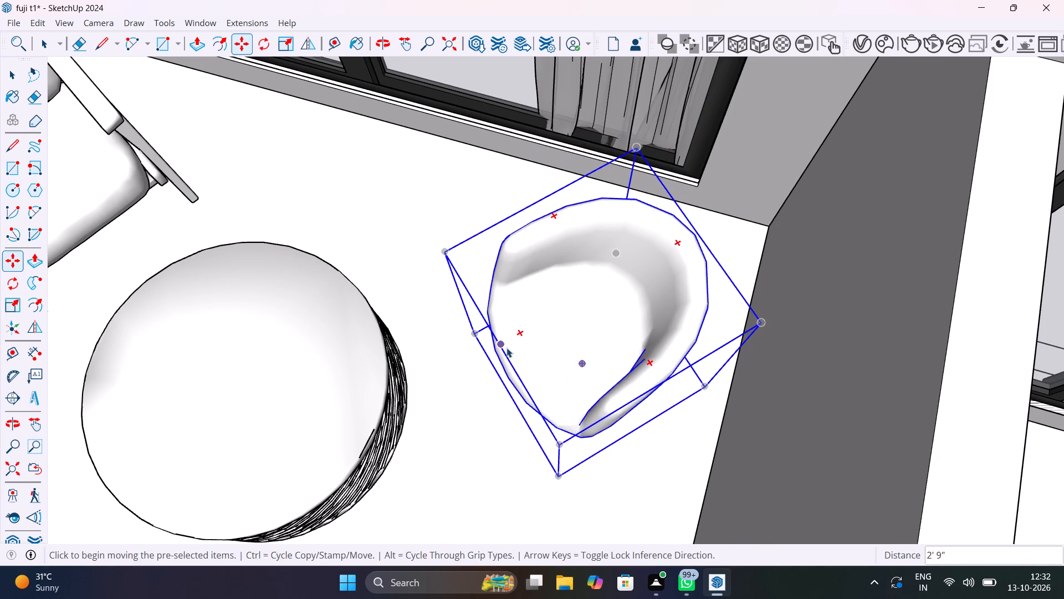
{"action": "scroll", "coordinate": [518, 370], "scroll_direction": "down", "scroll_amount": 19}
{"action": "left_click", "coordinate": [480, 466]}
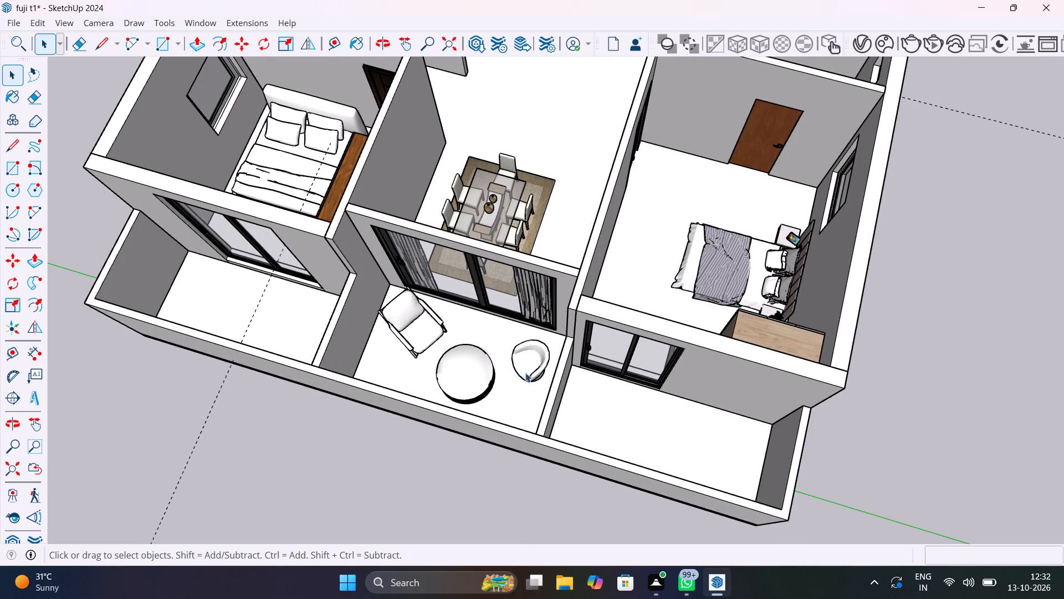
Examine the apartment's rooms and the furnished dining-side balcony from several overhead angles.
{"action": "scroll", "coordinate": [535, 364], "scroll_direction": "up", "scroll_amount": 3}
{"action": "scroll", "coordinate": [538, 365], "scroll_direction": "down", "scroll_amount": 9}
{"action": "middle_click_drag", "start_coordinate": [542, 395], "coordinate": [546, 407], "text": "shift"}
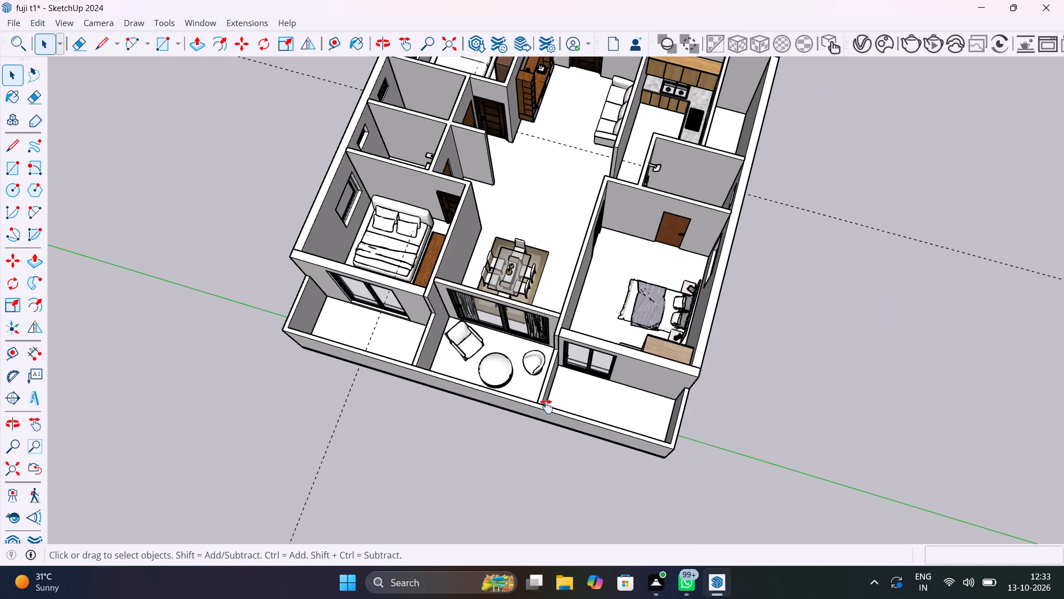
{"action": "middle_click_drag", "start_coordinate": [546, 407], "coordinate": [692, 361], "text": "shift"}
{"action": "scroll", "coordinate": [579, 494], "scroll_direction": "down", "scroll_amount": 1, "text": "shift"}
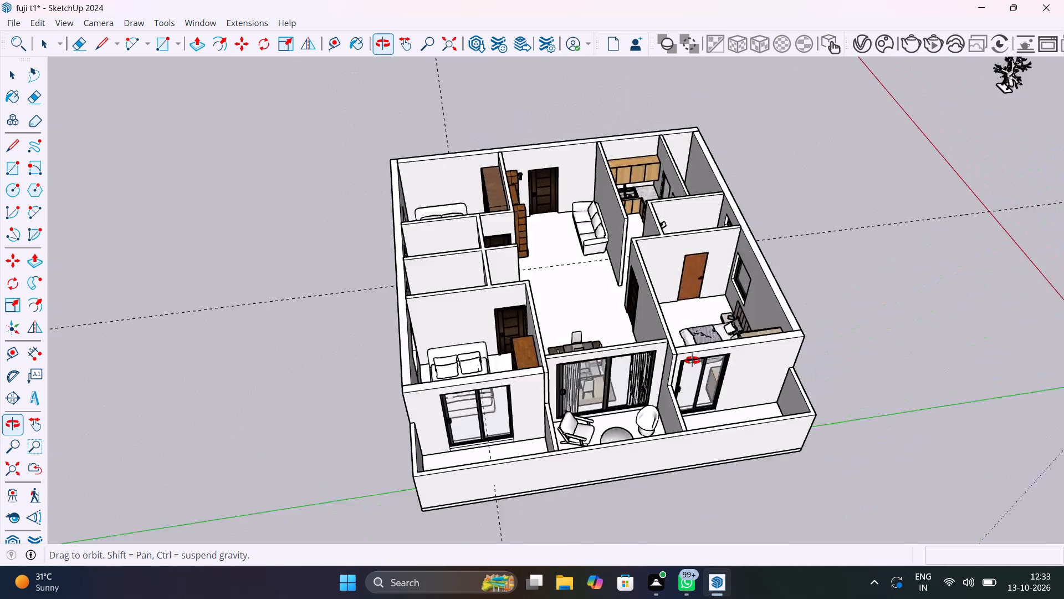
{"action": "middle_click_drag", "start_coordinate": [692, 361], "coordinate": [611, 500], "text": "shift"}
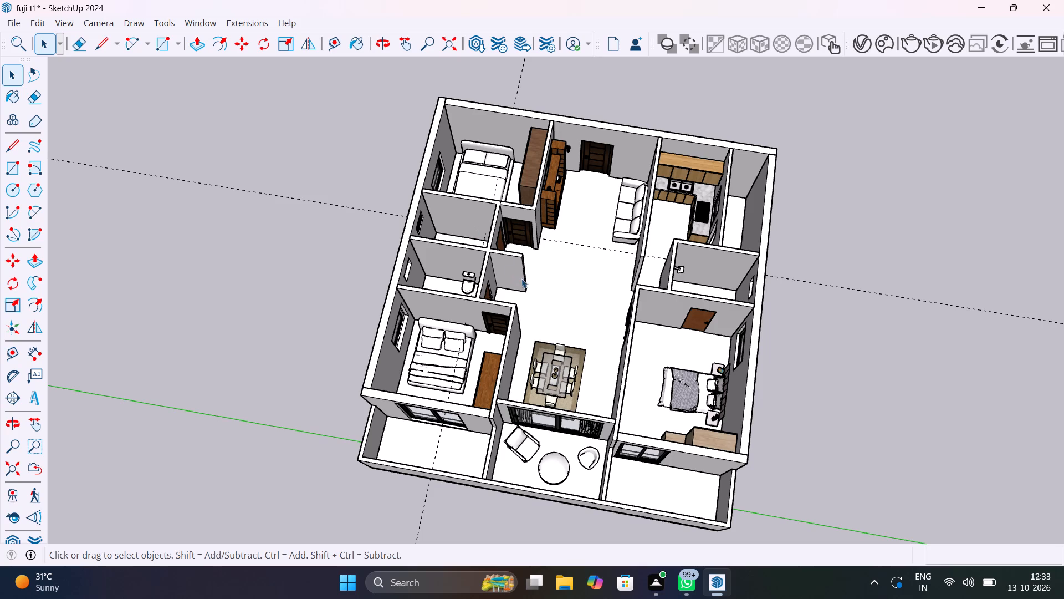
{"action": "scroll", "coordinate": [733, 271], "scroll_direction": "up", "scroll_amount": 6}
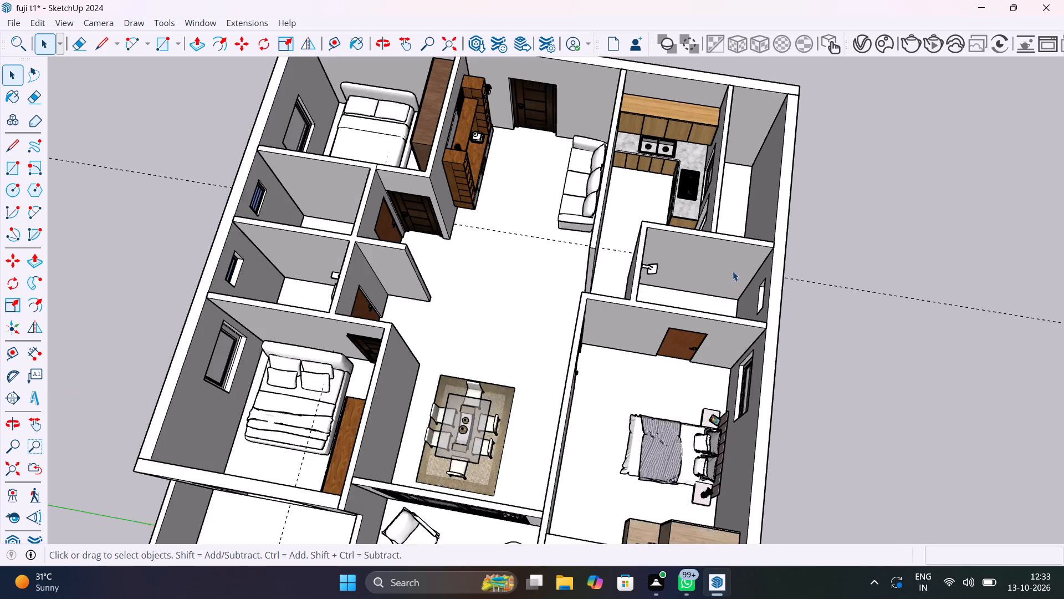
{"action": "scroll", "coordinate": [733, 271], "scroll_direction": "up", "scroll_amount": 3}
{"action": "middle_click_drag", "start_coordinate": [721, 339], "coordinate": [708, 465]}
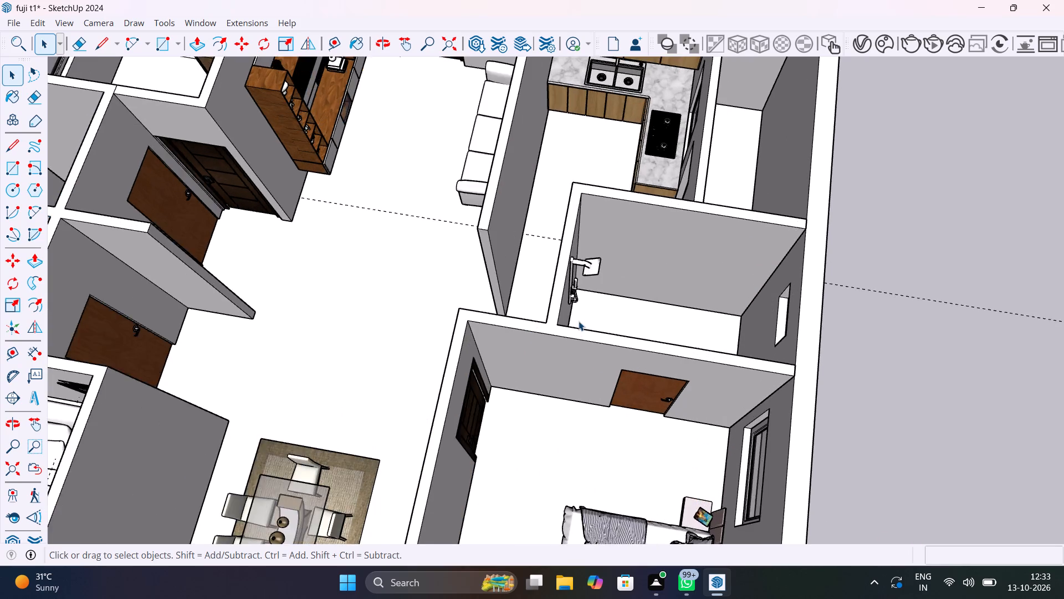
{"action": "scroll", "coordinate": [579, 321], "scroll_direction": "down", "scroll_amount": 7}
{"action": "middle_click_drag", "start_coordinate": [520, 352], "coordinate": [586, 352], "text": "shift"}
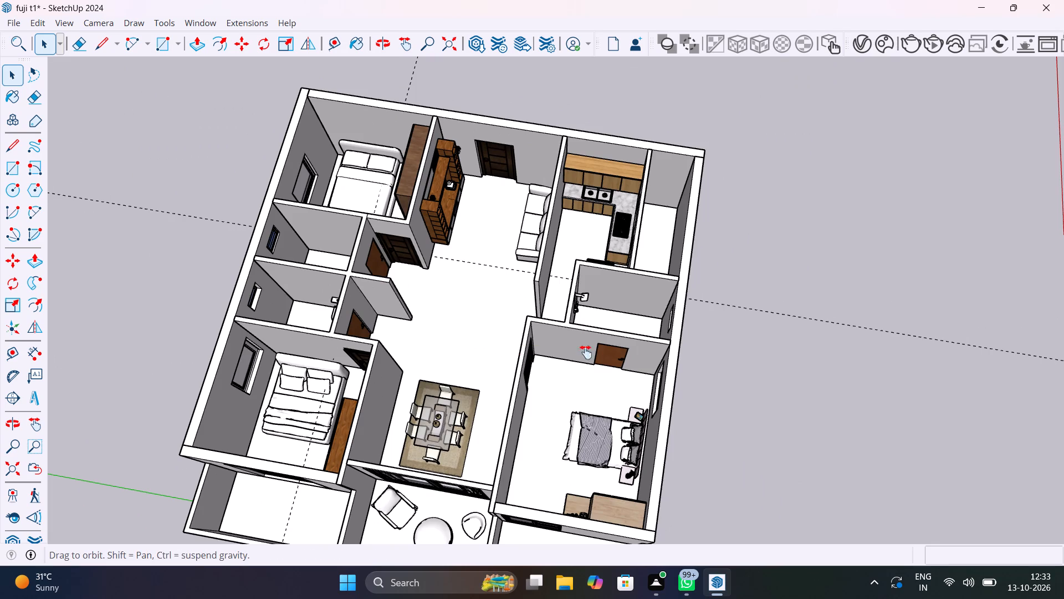
{"action": "middle_click_drag", "start_coordinate": [586, 352], "coordinate": [773, 242], "text": "shift"}
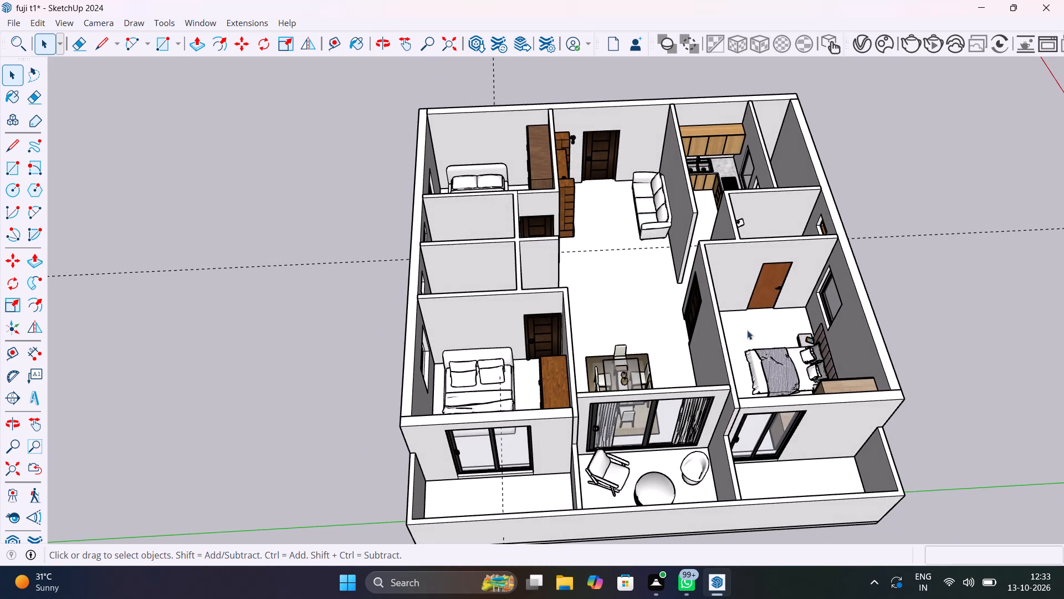
{"action": "middle_click_drag", "start_coordinate": [658, 338], "coordinate": [602, 278], "text": "shift"}
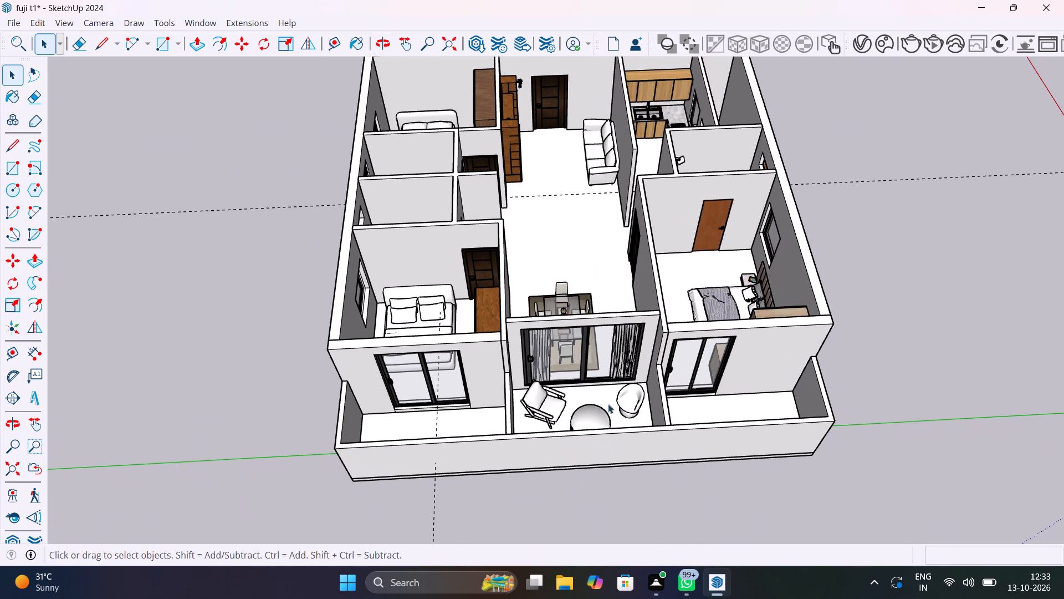
{"action": "scroll", "coordinate": [607, 403], "scroll_direction": "up", "scroll_amount": 5}
{"action": "middle_click_drag", "start_coordinate": [652, 383], "coordinate": [282, 418]}
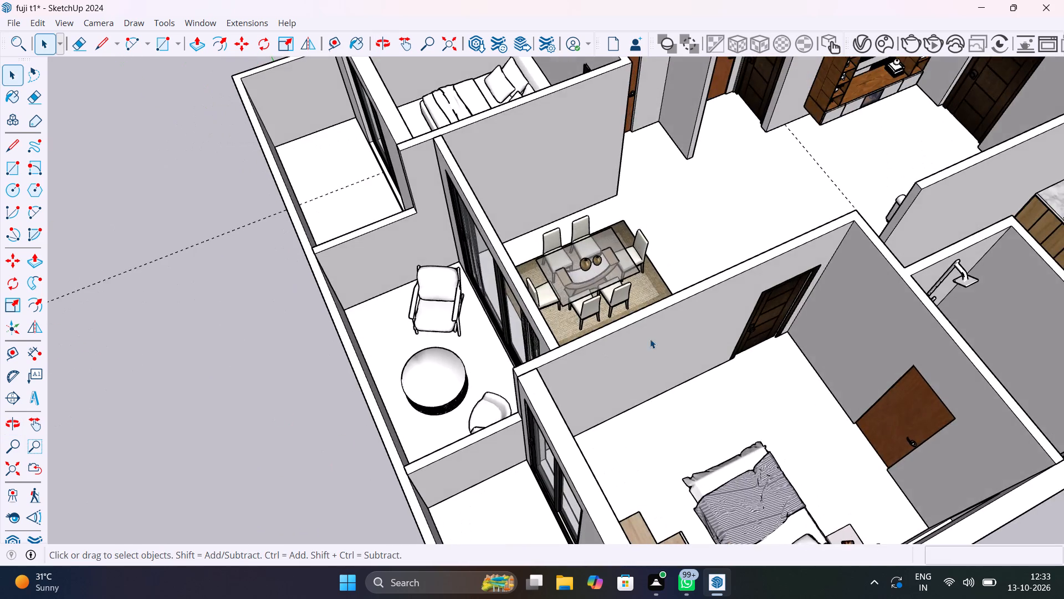
Copy the small potted plant from the lowest shelf of the TV unit's left column onto the balcony's round table, and deselect it.
{"action": "scroll", "coordinate": [695, 325], "scroll_direction": "down", "scroll_amount": 7}
{"action": "middle_click_drag", "start_coordinate": [798, 252], "coordinate": [635, 353], "text": "shift"}
{"action": "scroll", "coordinate": [656, 273], "scroll_direction": "up", "scroll_amount": 11}
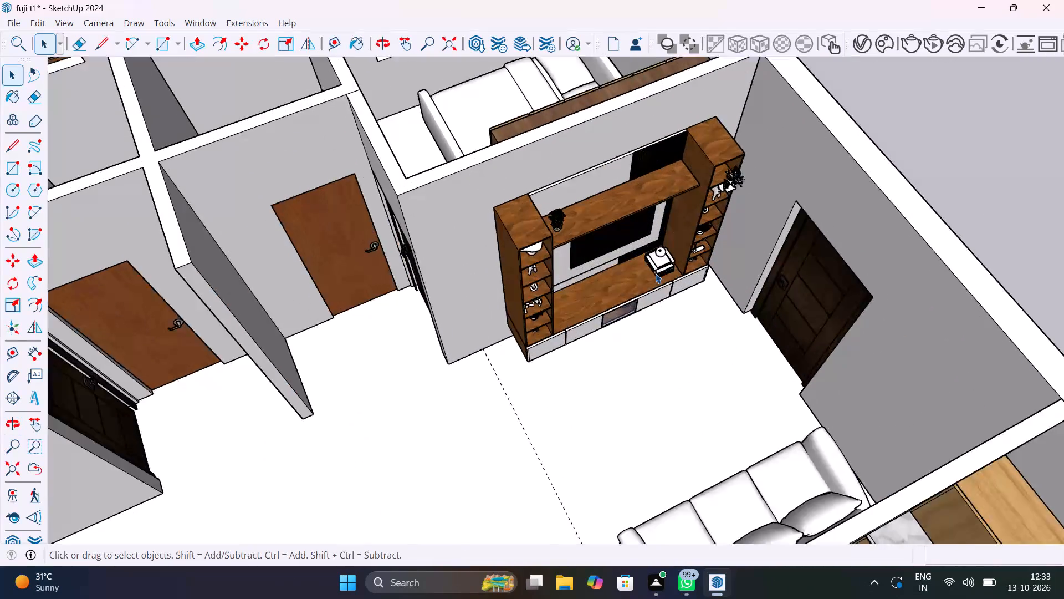
{"action": "scroll", "coordinate": [656, 273], "scroll_direction": "up", "scroll_amount": 5}
{"action": "middle_click_drag", "start_coordinate": [666, 339], "coordinate": [607, 191]}
{"action": "scroll", "coordinate": [607, 191], "scroll_direction": "up", "scroll_amount": 1}
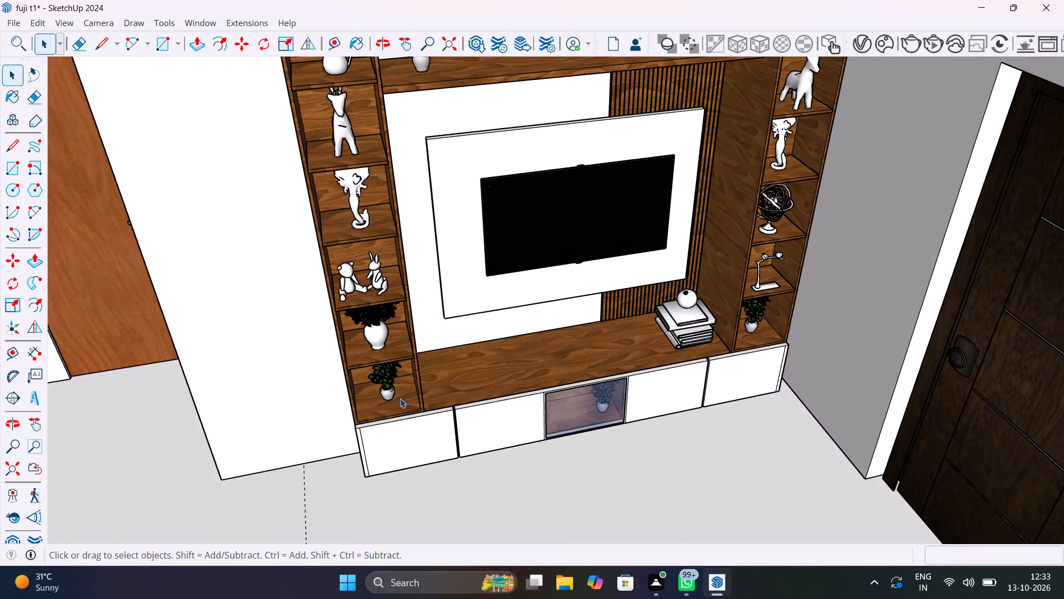
{"action": "scroll", "coordinate": [398, 393], "scroll_direction": "up", "scroll_amount": 5}
{"action": "left_click", "coordinate": [381, 367]}
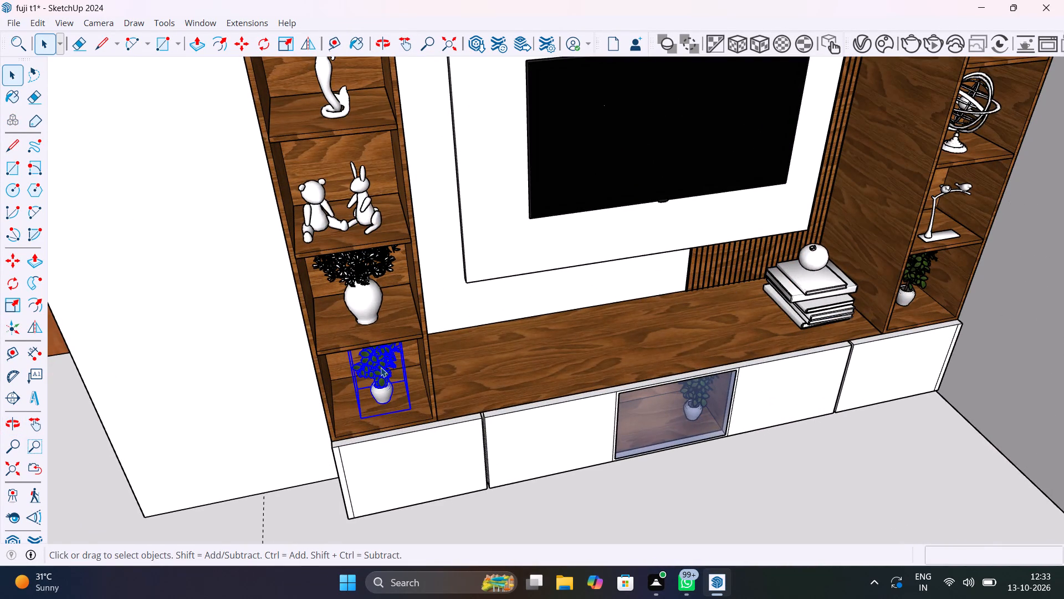
{"action": "key", "text": "m"}
{"action": "left_click", "coordinate": [374, 413]}
{"action": "scroll", "coordinate": [330, 414], "scroll_direction": "down", "scroll_amount": 6}
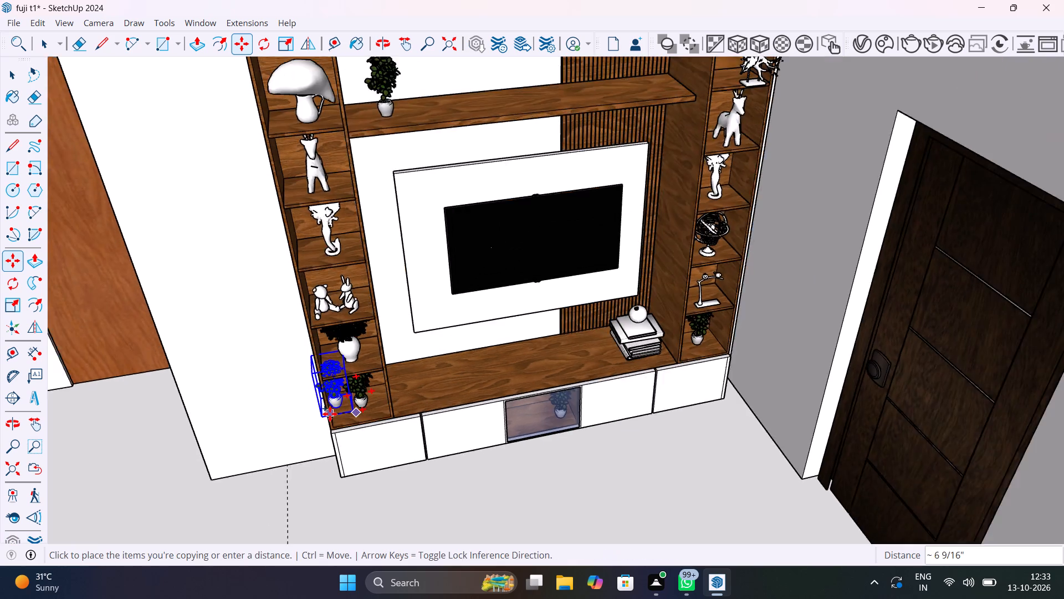
{"action": "scroll", "coordinate": [330, 414], "scroll_direction": "down", "scroll_amount": 20}
{"action": "scroll", "coordinate": [330, 414], "scroll_direction": "down", "scroll_amount": 2}
{"action": "middle_click_drag", "start_coordinate": [197, 466], "coordinate": [374, 460], "text": "shift"}
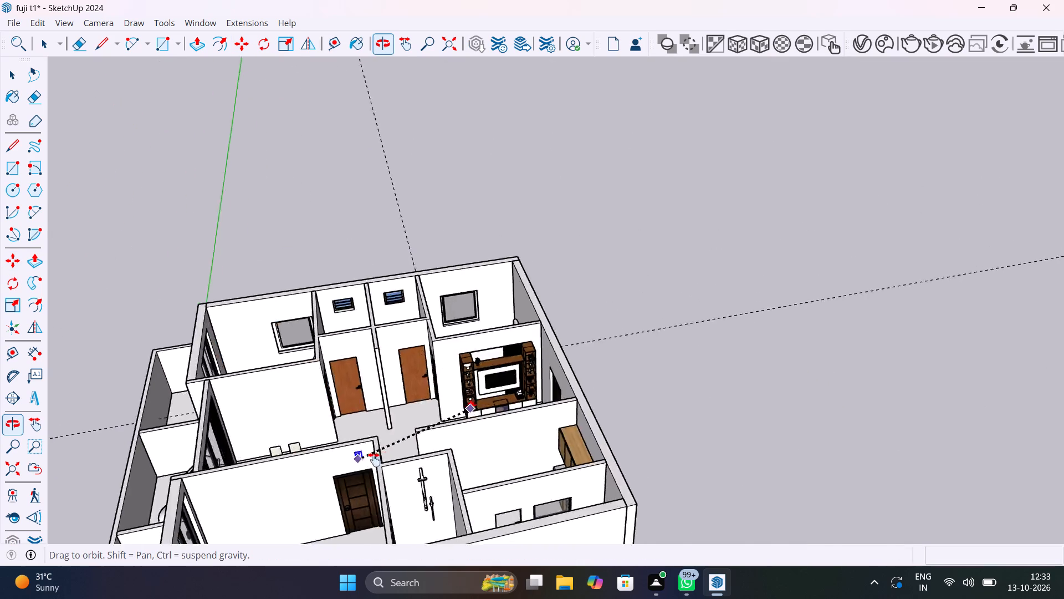
{"action": "middle_click_drag", "start_coordinate": [374, 460], "coordinate": [614, 432], "text": "shift"}
{"action": "scroll", "coordinate": [397, 484], "scroll_direction": "up", "scroll_amount": 9}
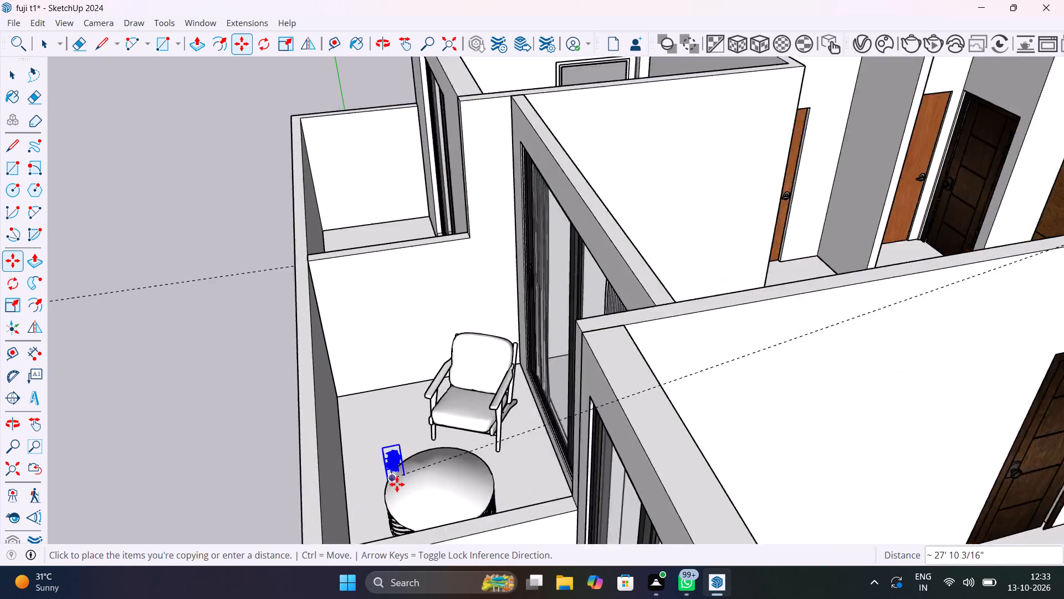
{"action": "scroll", "coordinate": [397, 484], "scroll_direction": "up", "scroll_amount": 15}
{"action": "left_click", "coordinate": [455, 493]}
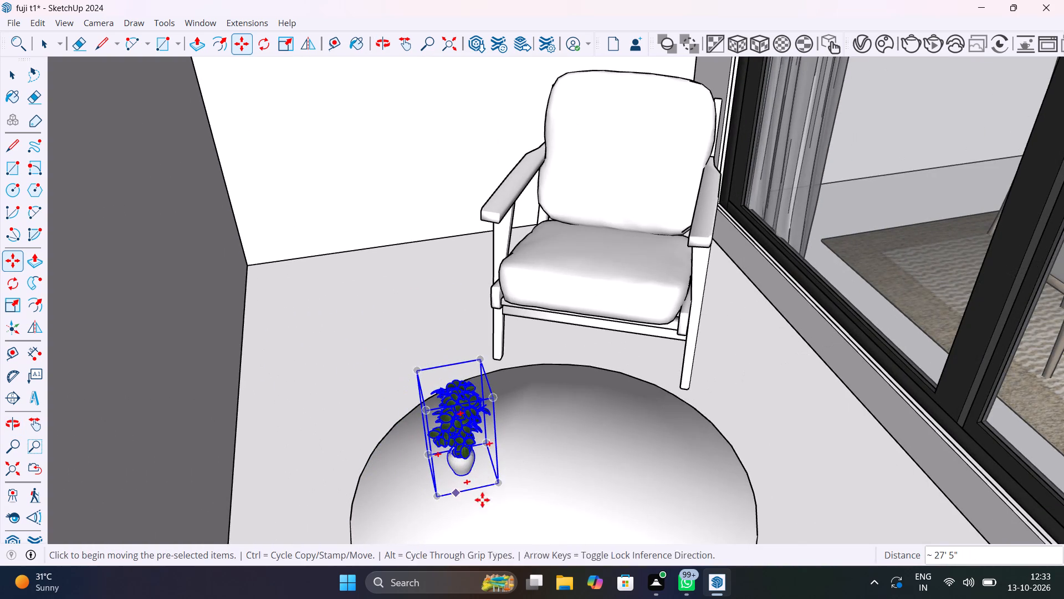
{"action": "key", "text": "space"}
{"action": "scroll", "coordinate": [522, 496], "scroll_direction": "down", "scroll_amount": 10}
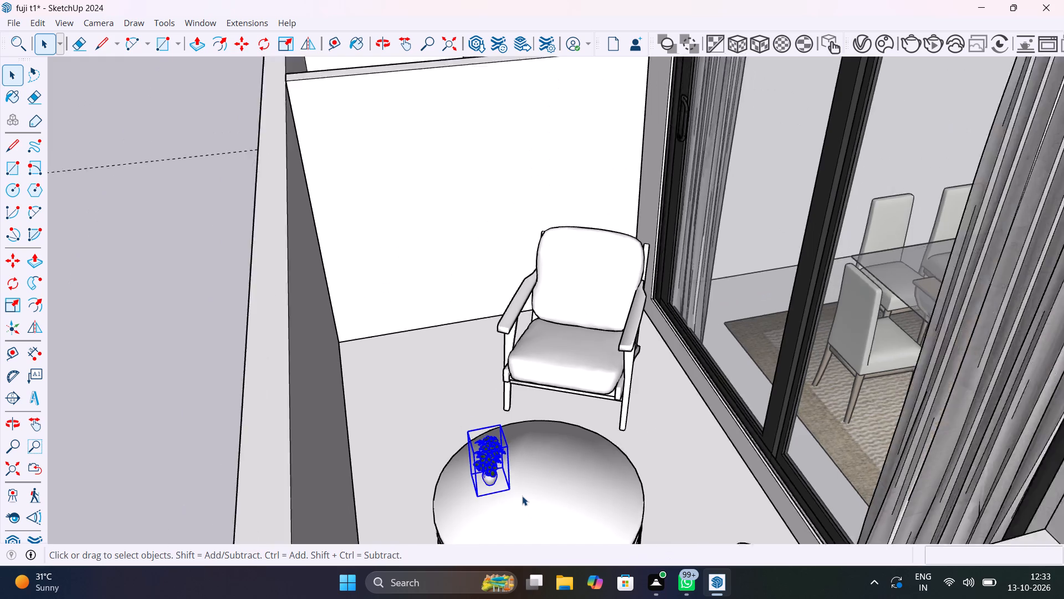
{"action": "scroll", "coordinate": [522, 496], "scroll_direction": "down", "scroll_amount": 2}
{"action": "left_click", "coordinate": [358, 441]}
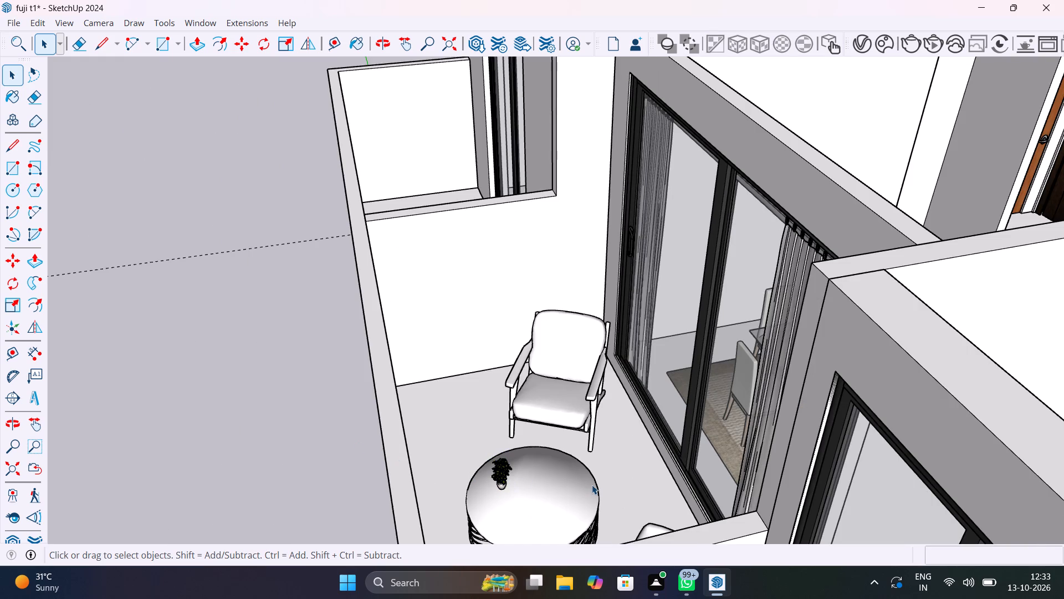
{"action": "scroll", "coordinate": [592, 485], "scroll_direction": "down", "scroll_amount": 3}
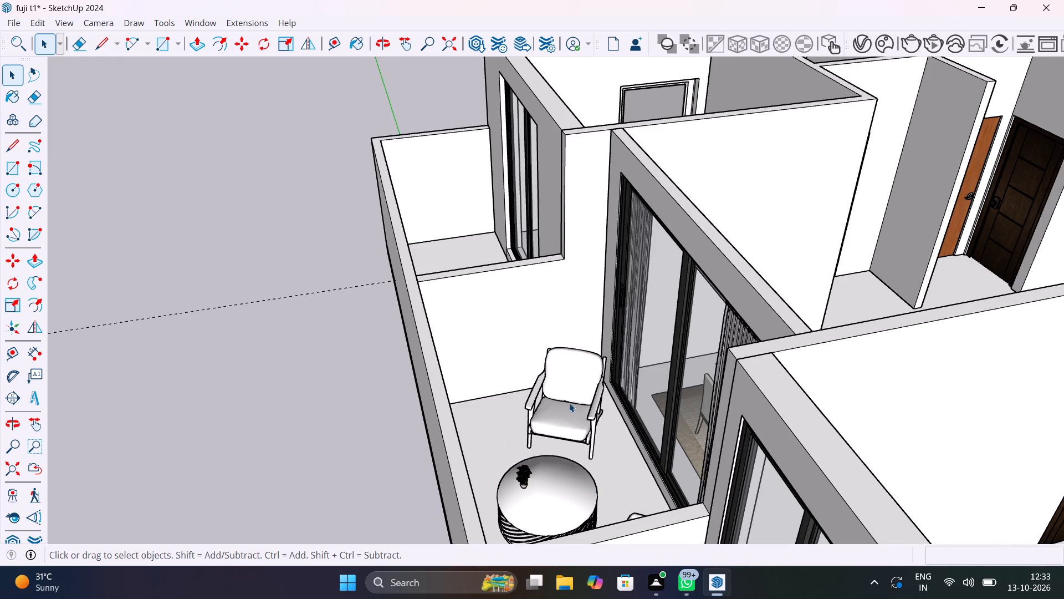
Examine the apartment's living room, kitchen, bedrooms and balconies from several overhead angles, near and far.
{"action": "middle_click_drag", "start_coordinate": [584, 397], "coordinate": [417, 454], "text": "shift"}
{"action": "scroll", "coordinate": [479, 459], "scroll_direction": "down", "scroll_amount": 7}
{"action": "scroll", "coordinate": [571, 448], "scroll_direction": "down", "scroll_amount": 1}
{"action": "middle_click_drag", "start_coordinate": [577, 455], "coordinate": [603, 505]}
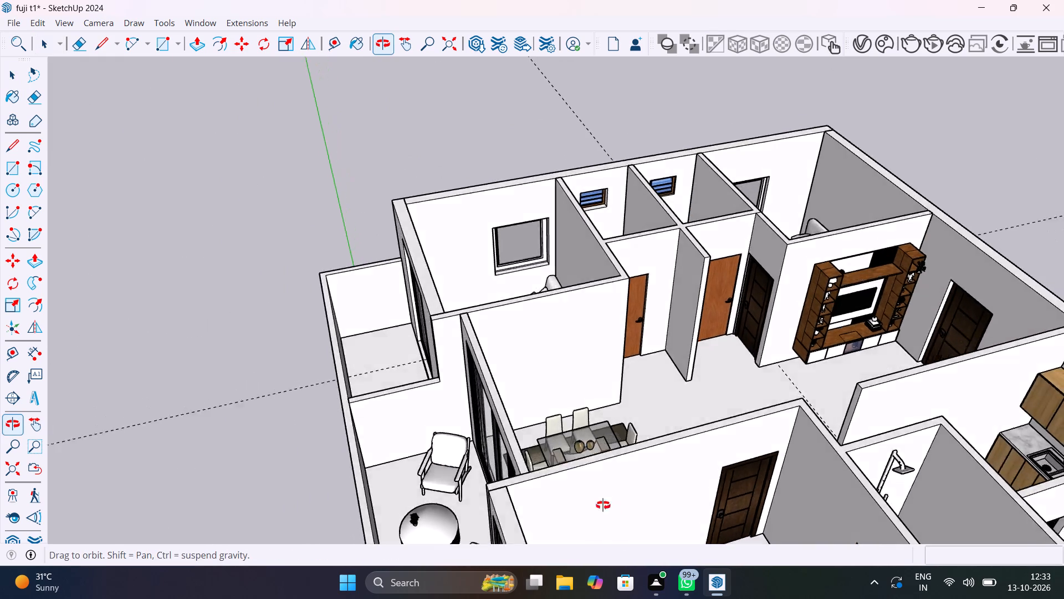
{"action": "middle_click_drag", "start_coordinate": [603, 505], "coordinate": [859, 598]}
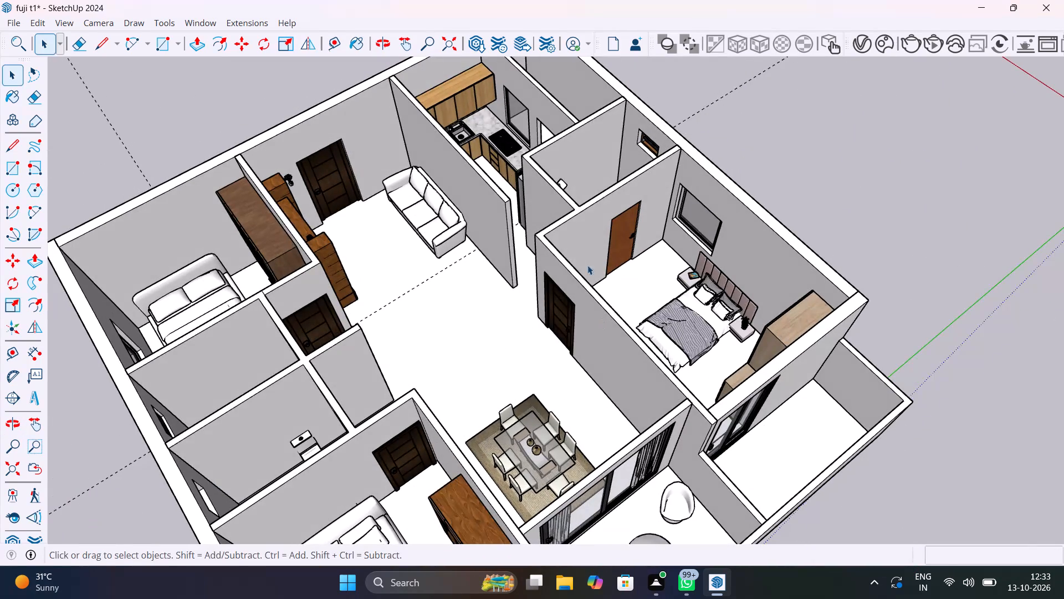
{"action": "scroll", "coordinate": [450, 248], "scroll_direction": "up", "scroll_amount": 11}
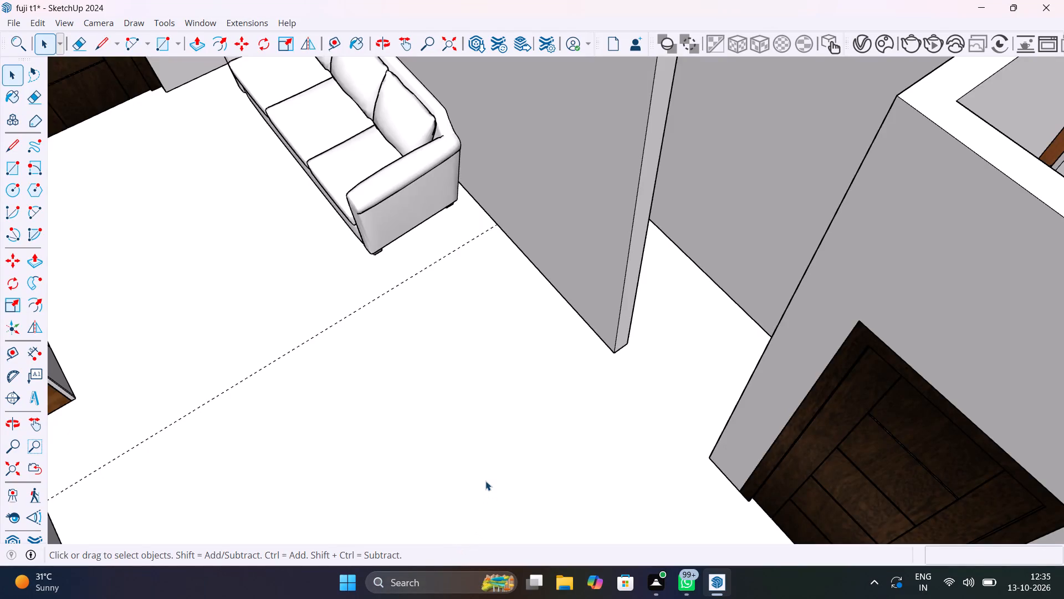
{"action": "scroll", "coordinate": [485, 481], "scroll_direction": "down", "scroll_amount": 2}
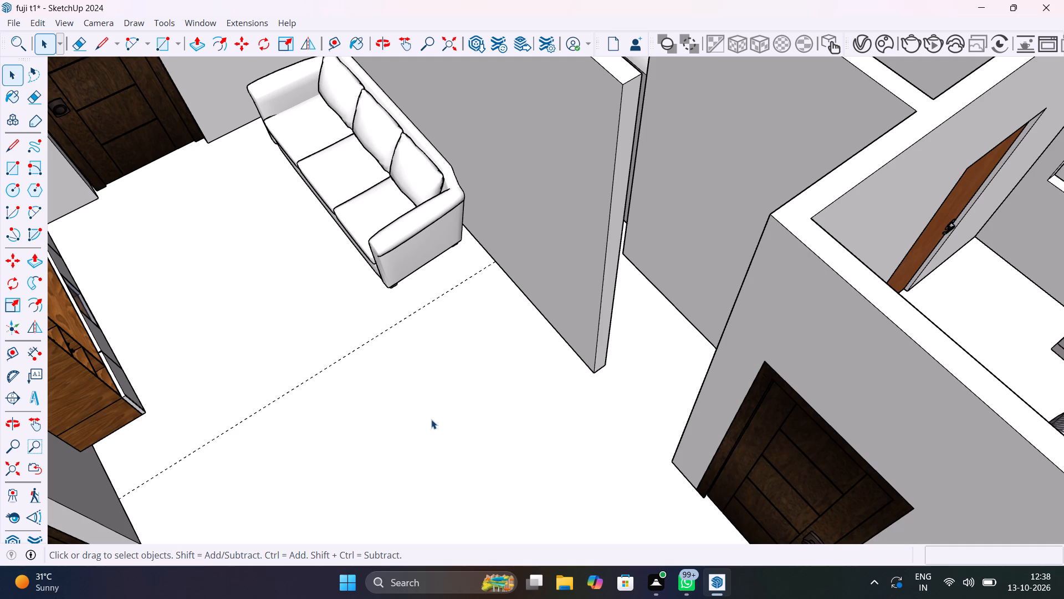
{"action": "scroll", "coordinate": [431, 419], "scroll_direction": "down", "scroll_amount": 4}
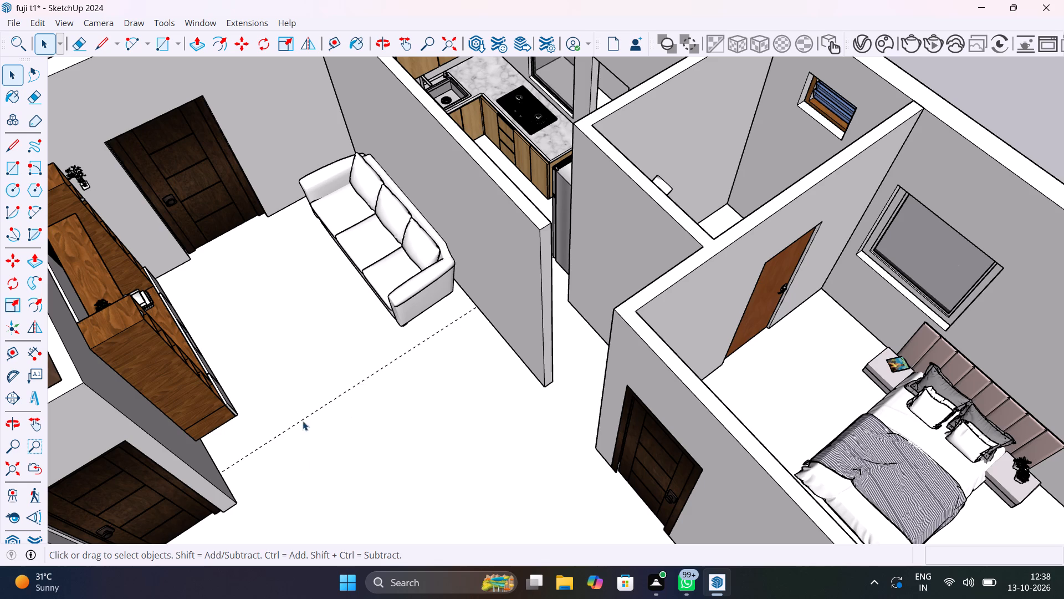
{"action": "scroll", "coordinate": [374, 444], "scroll_direction": "down", "scroll_amount": 16}
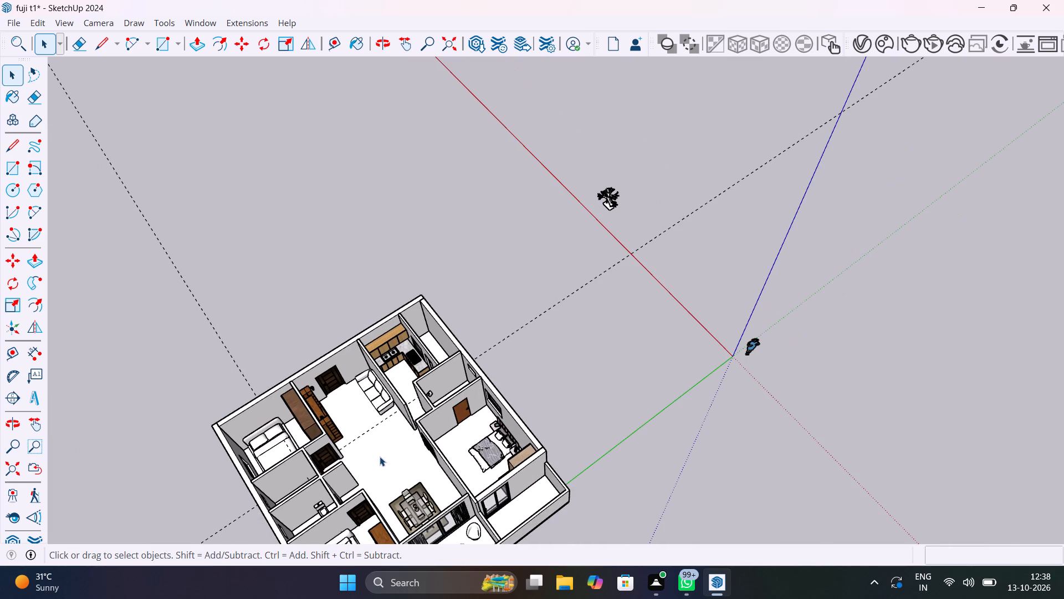
{"action": "middle_click_drag", "start_coordinate": [363, 478], "coordinate": [506, 451], "text": "shift"}
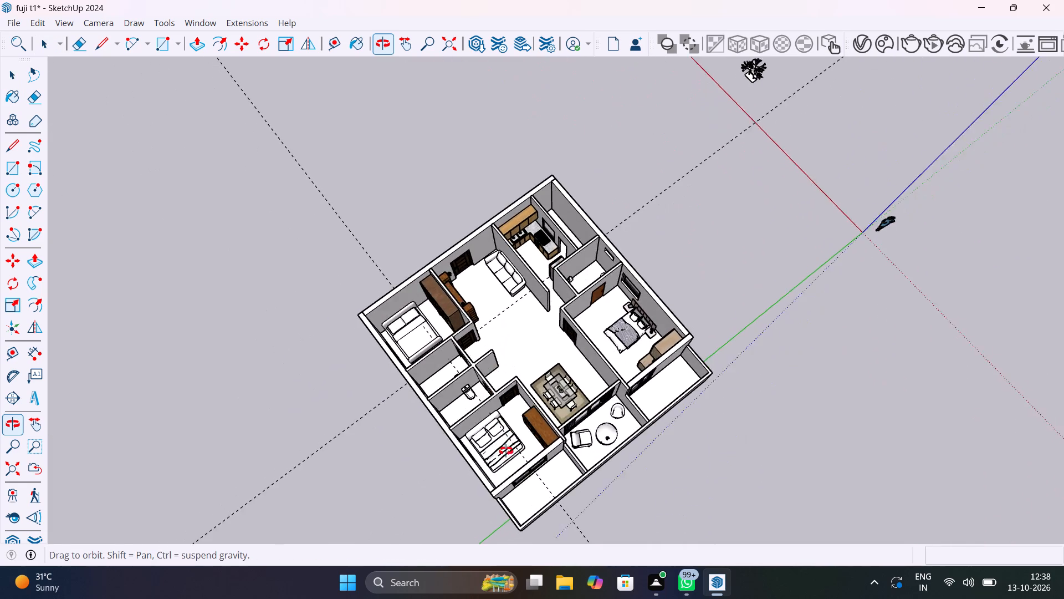
{"action": "middle_click_drag", "start_coordinate": [506, 451], "coordinate": [515, 480], "text": "shift"}
{"action": "scroll", "coordinate": [508, 287], "scroll_direction": "up", "scroll_amount": 9}
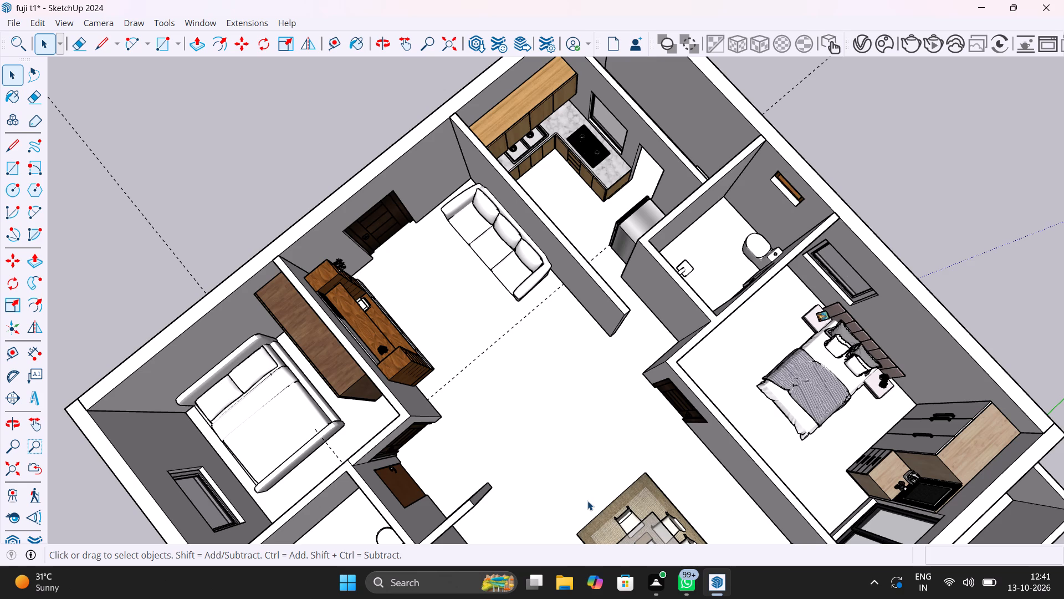
{"action": "scroll", "coordinate": [587, 501], "scroll_direction": "down", "scroll_amount": 1}
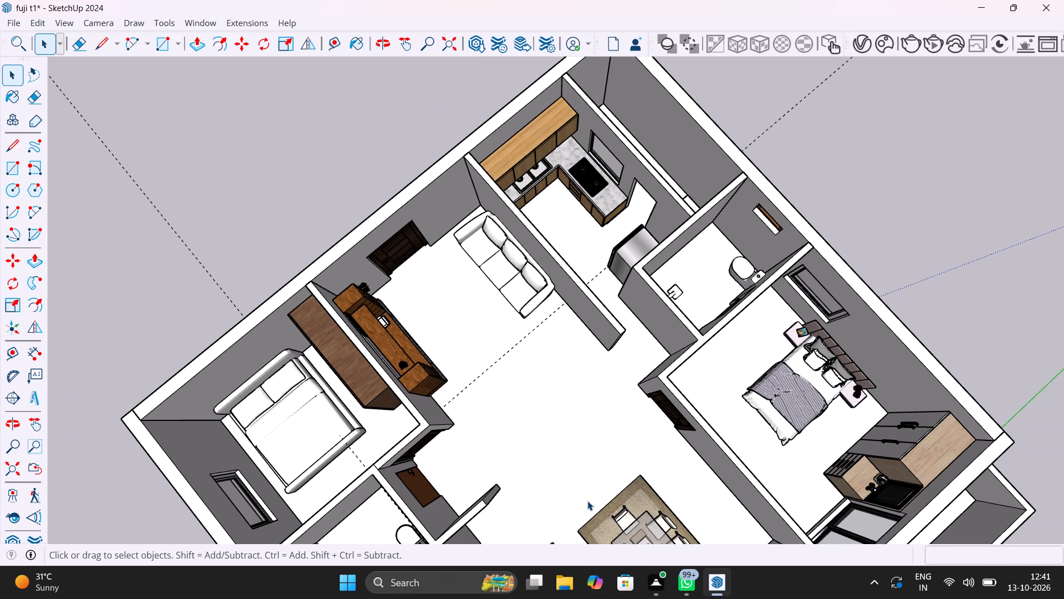
{"action": "scroll", "coordinate": [610, 495], "scroll_direction": "down", "scroll_amount": 5}
{"action": "scroll", "coordinate": [652, 438], "scroll_direction": "down", "scroll_amount": 5}
{"action": "middle_click_drag", "start_coordinate": [651, 473], "coordinate": [448, 318]}
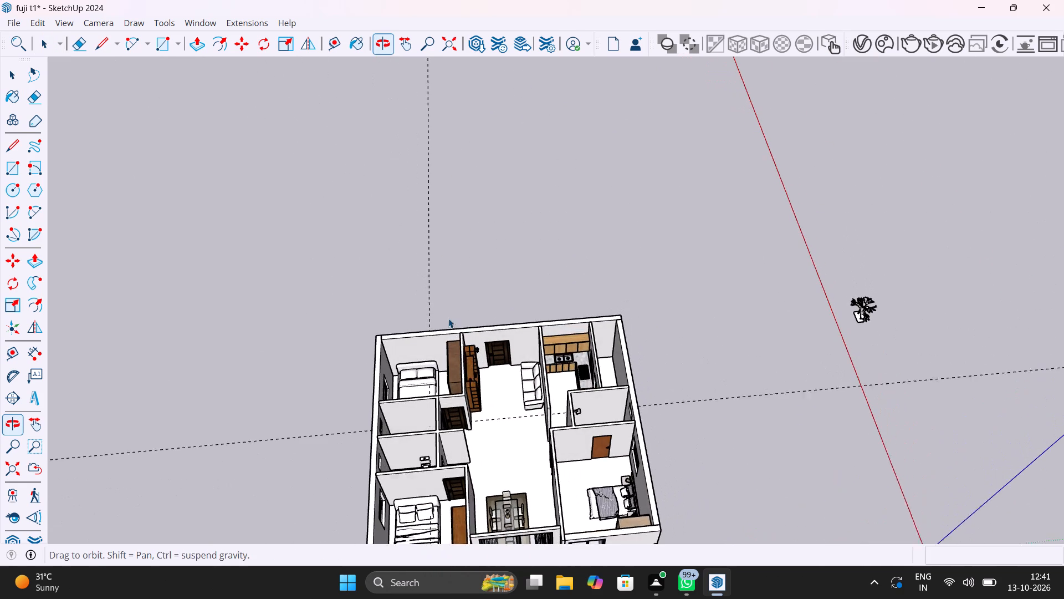
{"action": "scroll", "coordinate": [517, 413], "scroll_direction": "down", "scroll_amount": 4}
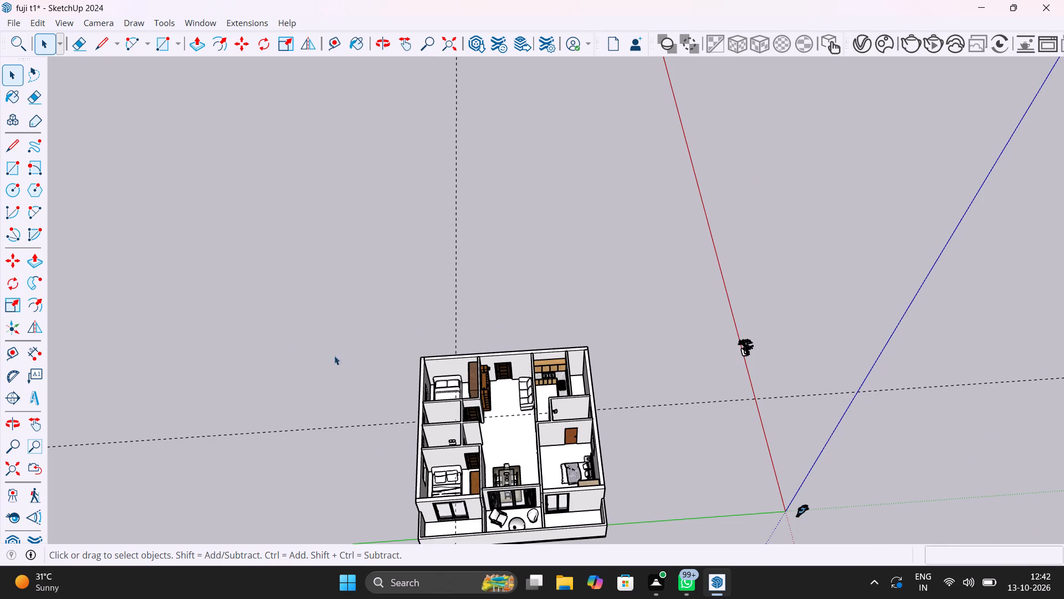
{"action": "scroll", "coordinate": [453, 417], "scroll_direction": "up", "scroll_amount": 14}
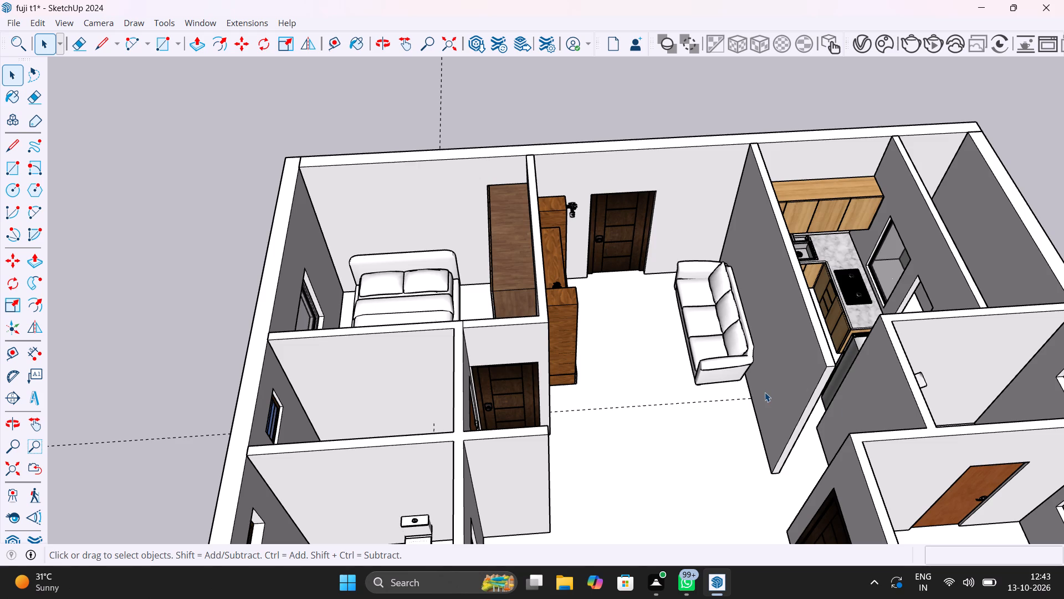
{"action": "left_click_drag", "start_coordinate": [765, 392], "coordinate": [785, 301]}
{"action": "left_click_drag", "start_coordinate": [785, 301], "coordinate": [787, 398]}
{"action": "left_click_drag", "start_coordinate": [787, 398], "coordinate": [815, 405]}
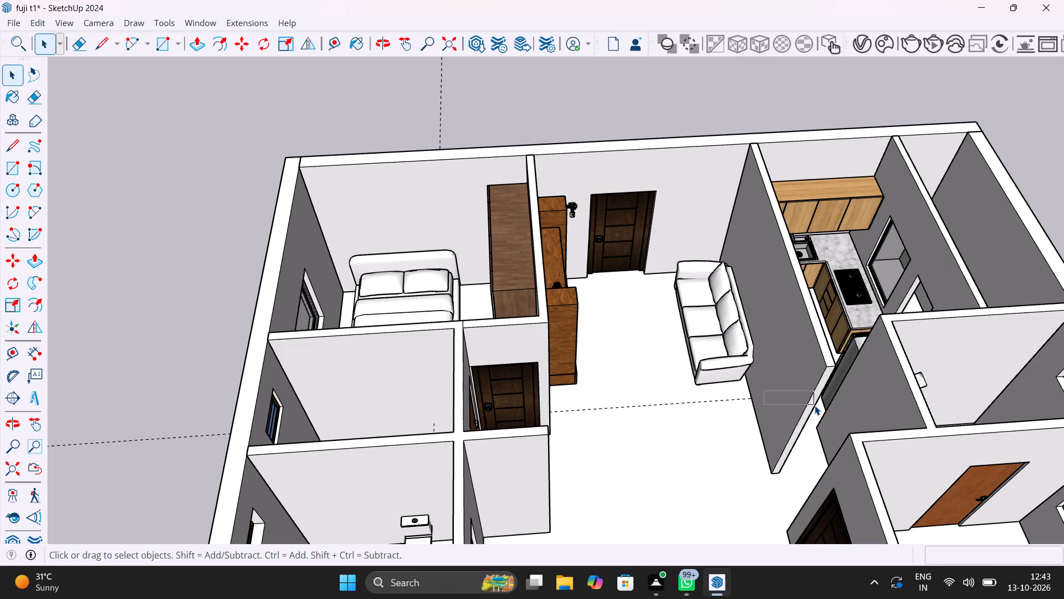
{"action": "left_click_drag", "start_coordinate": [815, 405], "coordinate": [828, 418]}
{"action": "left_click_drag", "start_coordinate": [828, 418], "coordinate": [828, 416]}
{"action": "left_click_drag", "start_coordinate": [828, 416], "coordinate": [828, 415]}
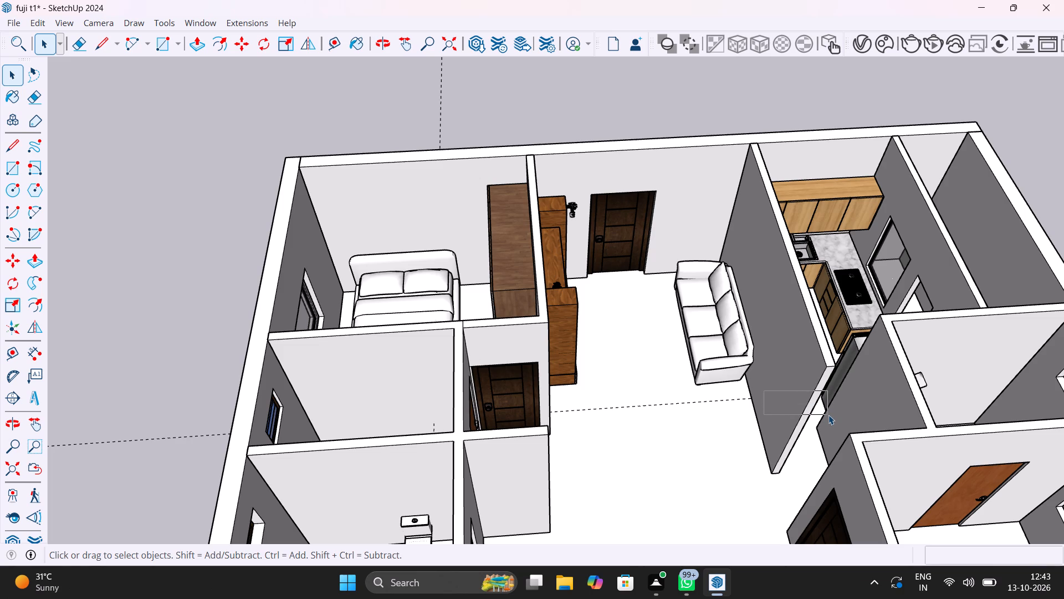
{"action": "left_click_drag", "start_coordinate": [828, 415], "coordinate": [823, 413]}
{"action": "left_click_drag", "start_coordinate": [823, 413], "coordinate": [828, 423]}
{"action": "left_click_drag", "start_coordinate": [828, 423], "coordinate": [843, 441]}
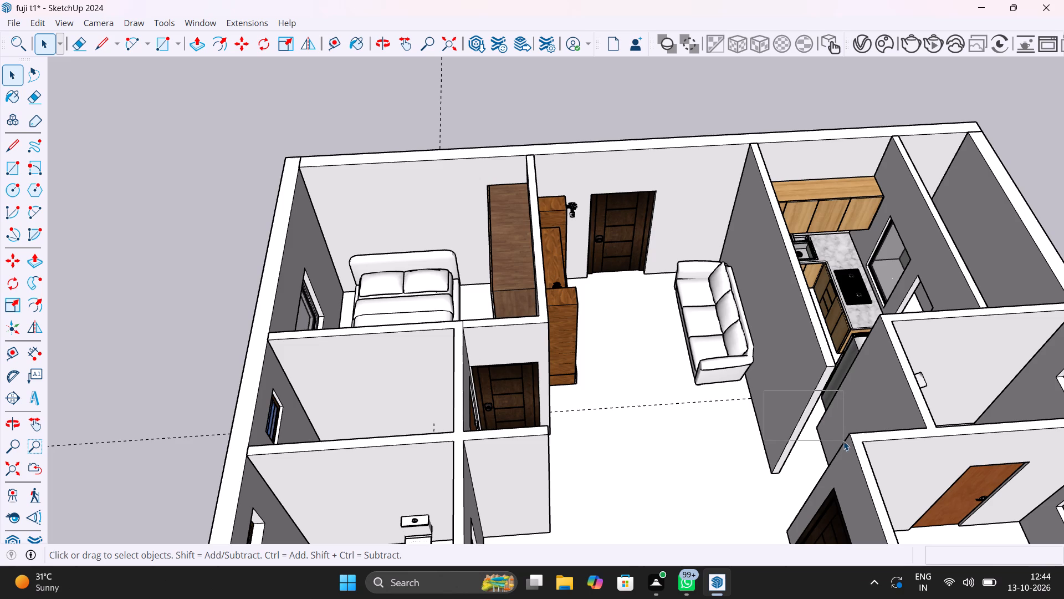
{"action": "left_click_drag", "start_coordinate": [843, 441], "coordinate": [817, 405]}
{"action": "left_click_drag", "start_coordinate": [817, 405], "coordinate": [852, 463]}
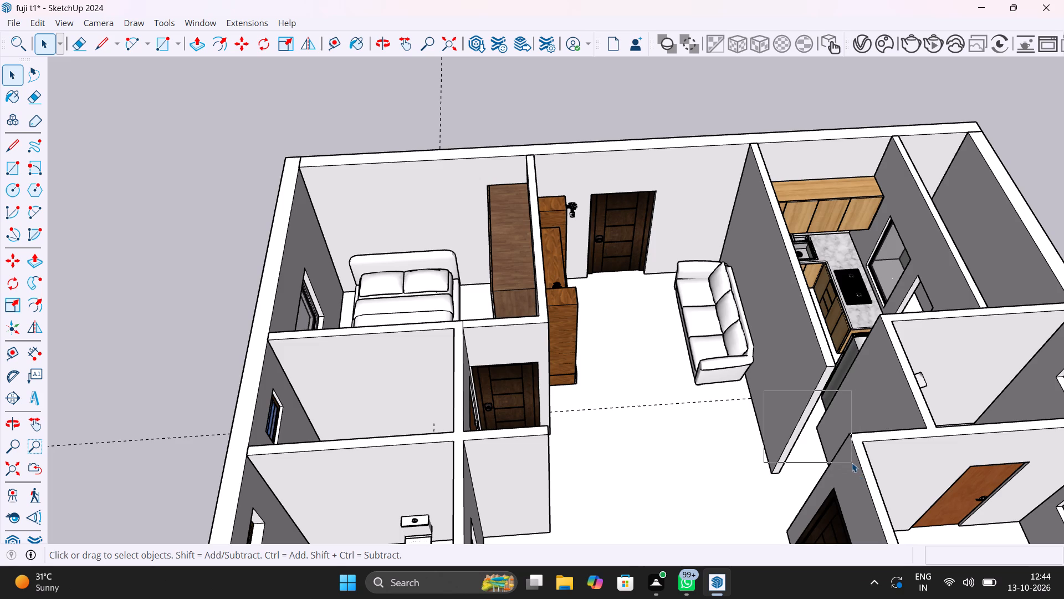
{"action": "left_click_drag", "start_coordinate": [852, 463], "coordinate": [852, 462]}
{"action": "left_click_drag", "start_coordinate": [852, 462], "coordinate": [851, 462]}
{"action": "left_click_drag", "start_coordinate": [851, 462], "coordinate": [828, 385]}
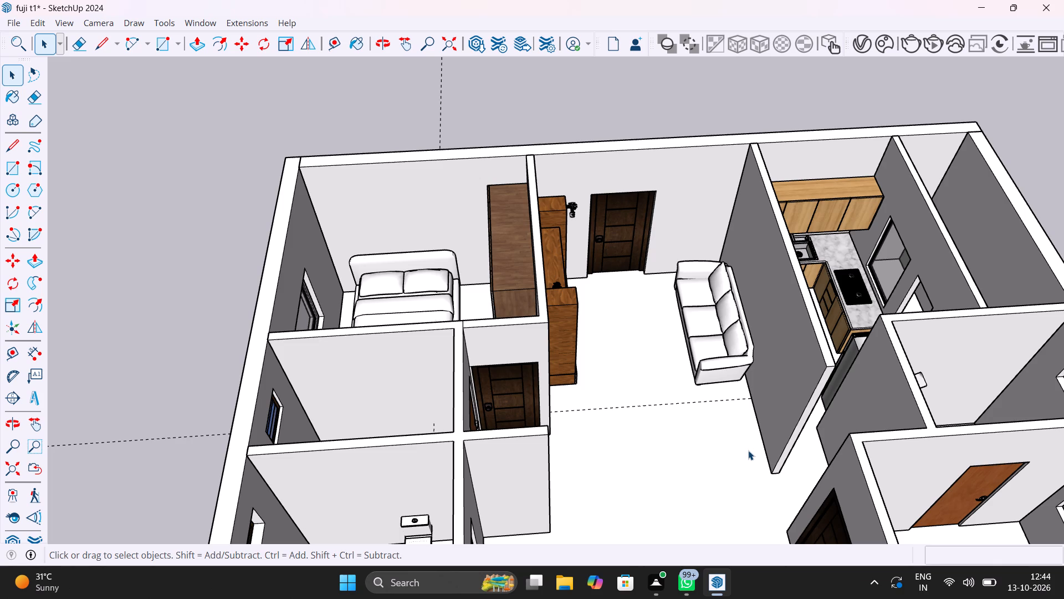
Place a guide line on the living room floor parallel to the kitchen partition wall, offset 3' from its base edge.
{"action": "scroll", "coordinate": [753, 418], "scroll_direction": "up", "scroll_amount": 8}
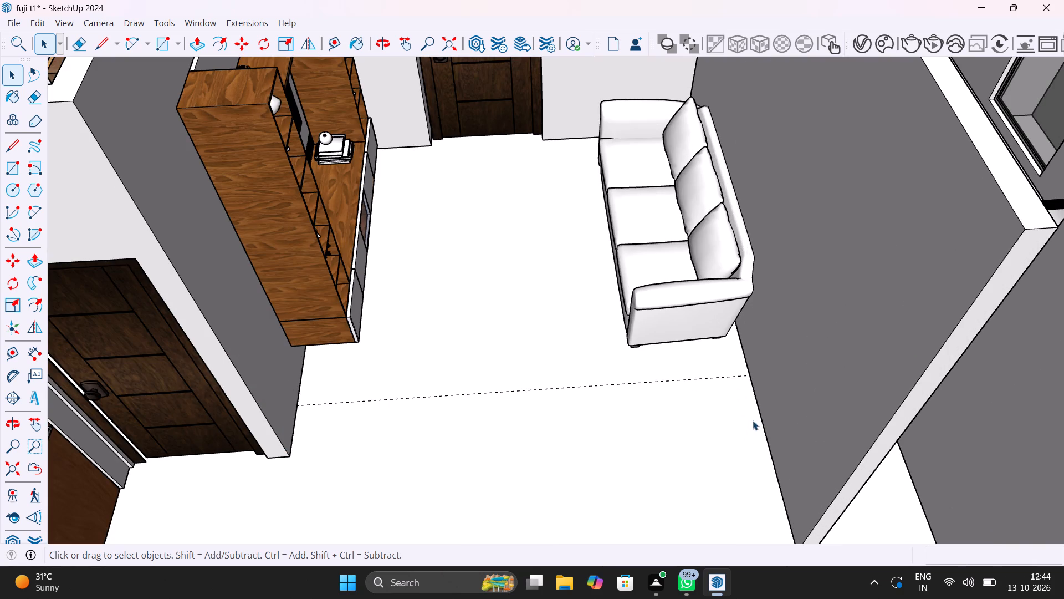
{"action": "scroll", "coordinate": [753, 420], "scroll_direction": "down", "scroll_amount": 12}
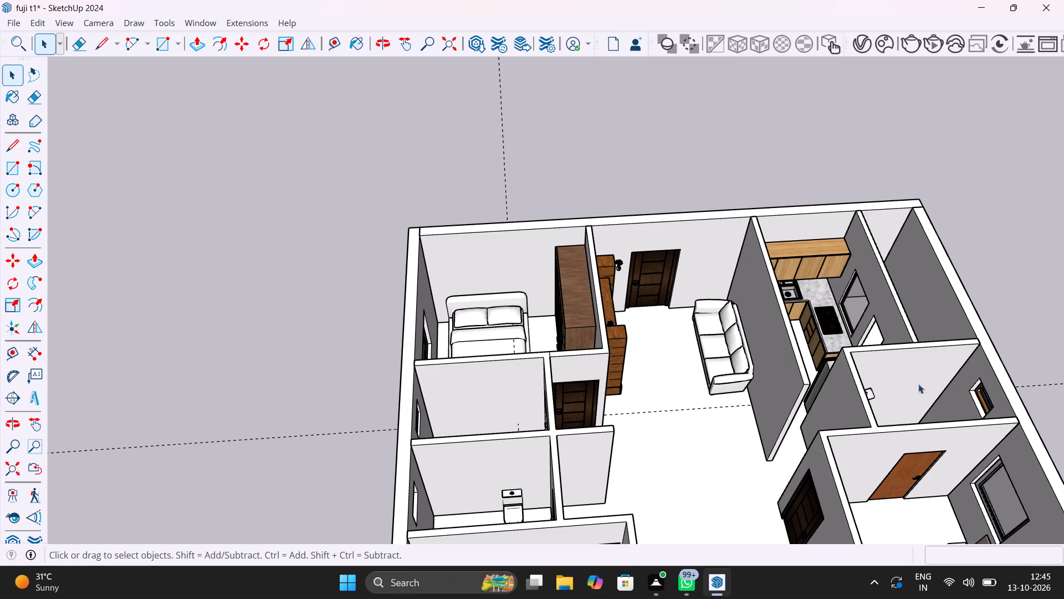
{"action": "key", "text": "t"}
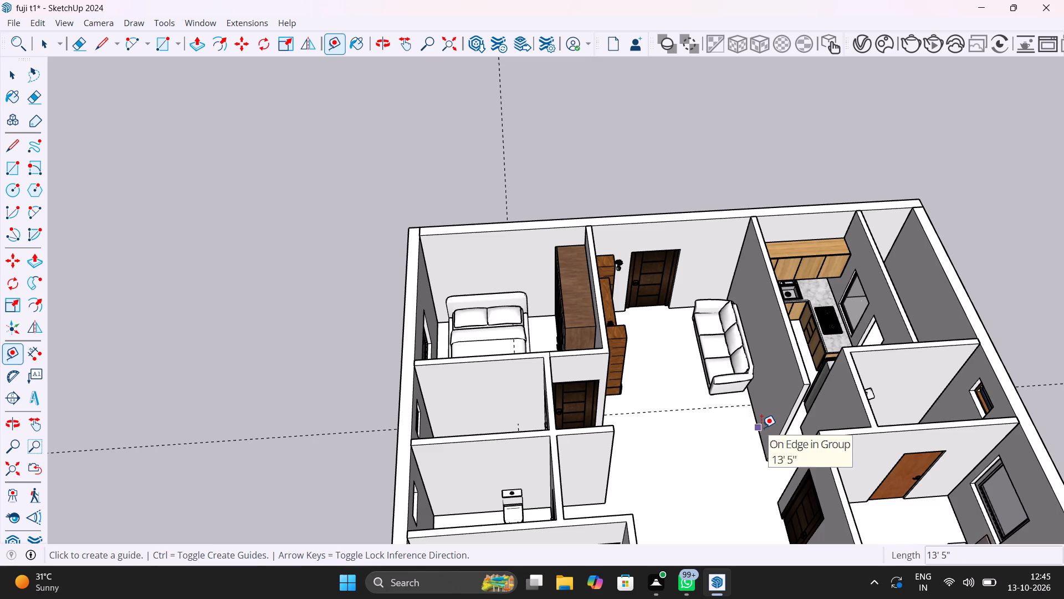
{"action": "left_click", "coordinate": [761, 428]}
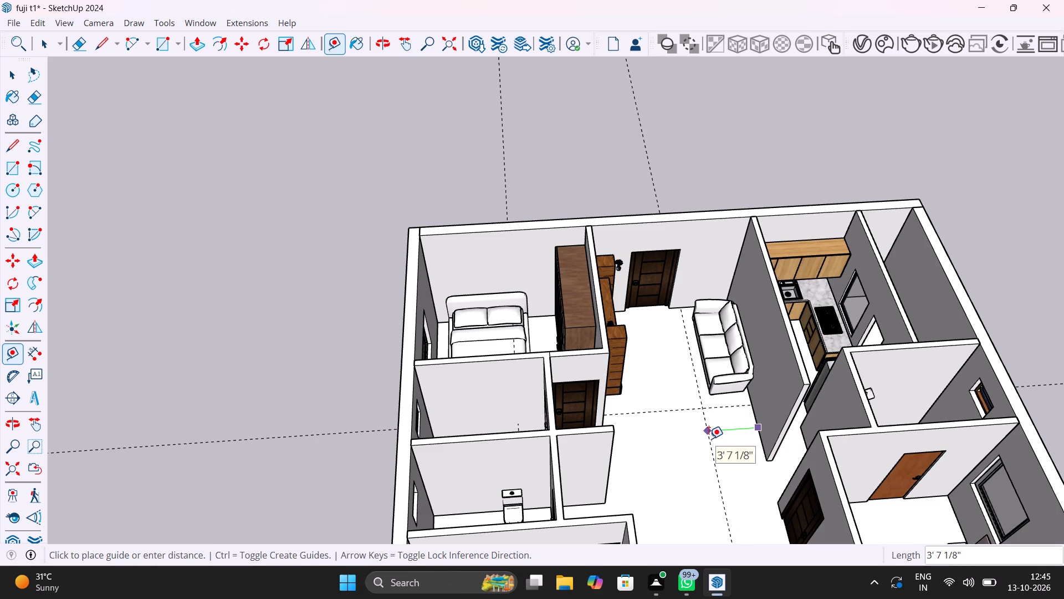
{"action": "type", "text": "3'"}
{"action": "key", "text": "Return"}
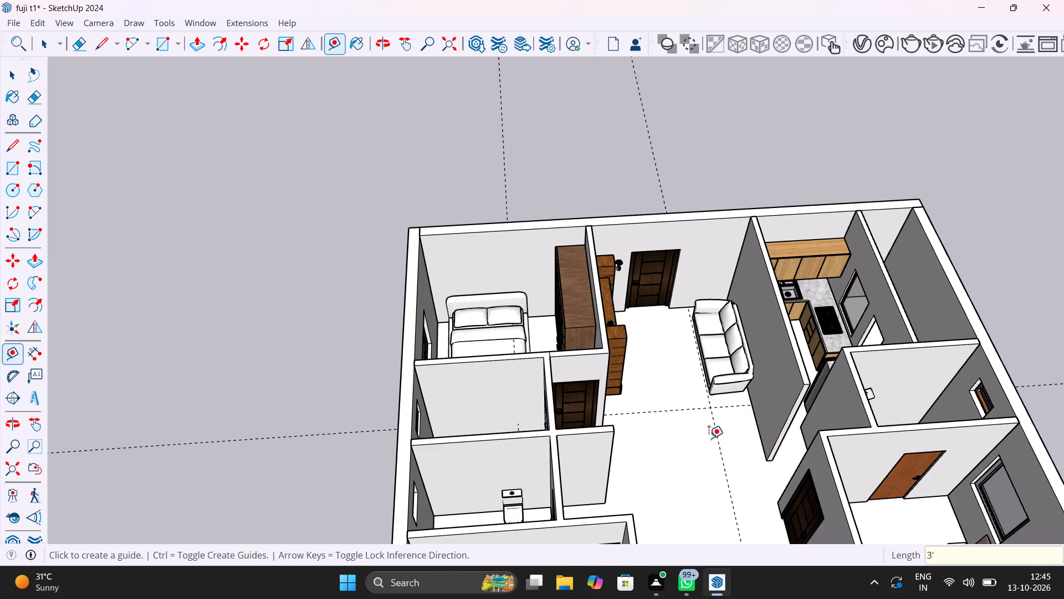
Place a floor guide 4.5" from the crosswise guide near the sofa's end, on the side away from the sofa.
{"action": "scroll", "coordinate": [714, 428], "scroll_direction": "up", "scroll_amount": 14}
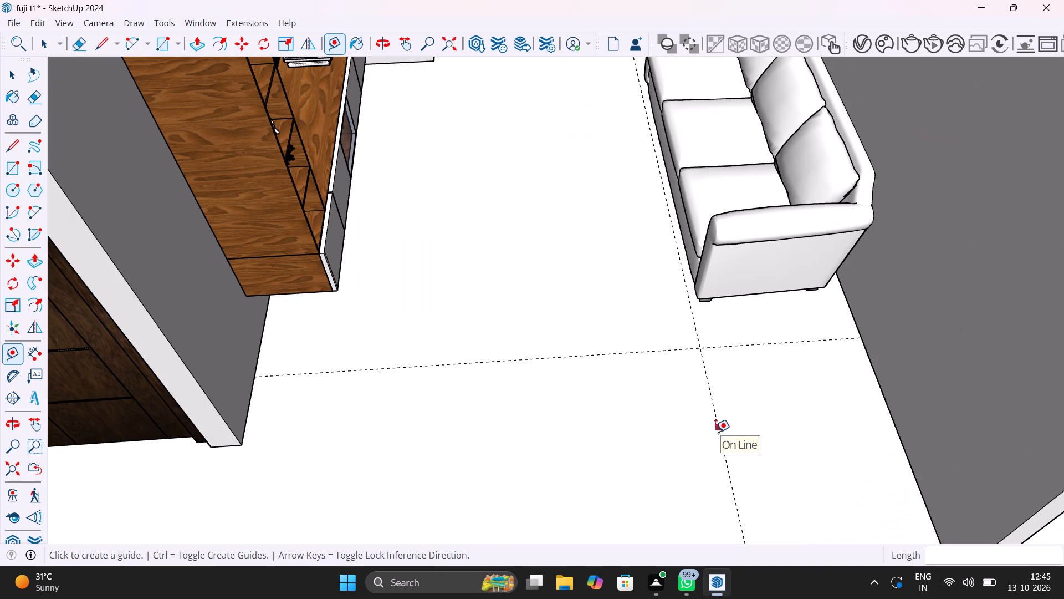
{"action": "middle_click_drag", "start_coordinate": [760, 440], "coordinate": [594, 363]}
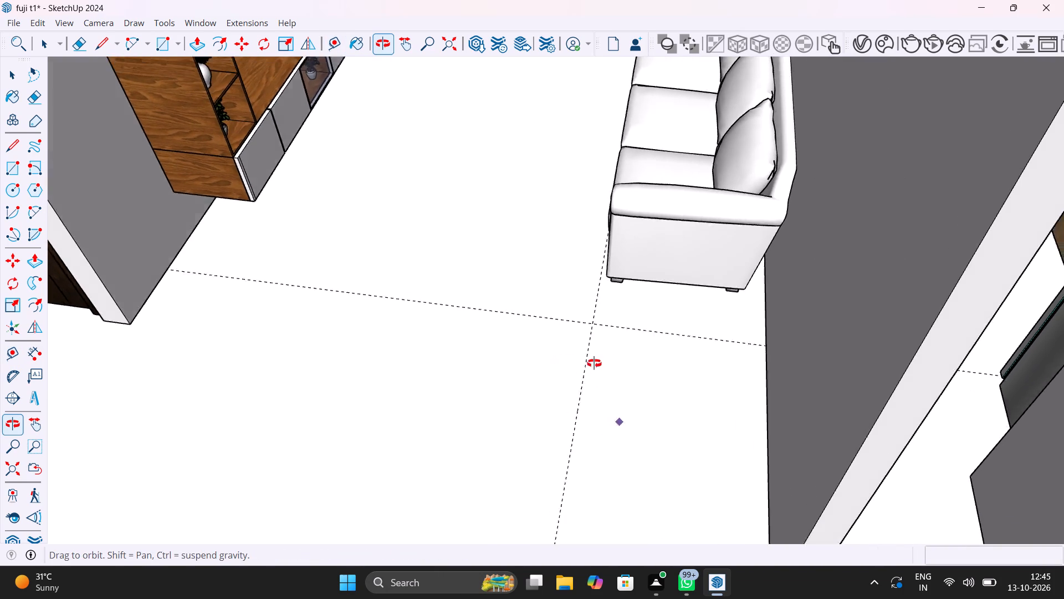
{"action": "middle_click_drag", "start_coordinate": [594, 363], "coordinate": [645, 362]}
{"action": "scroll", "coordinate": [645, 362], "scroll_direction": "up", "scroll_amount": 1}
{"action": "key", "text": "t"}
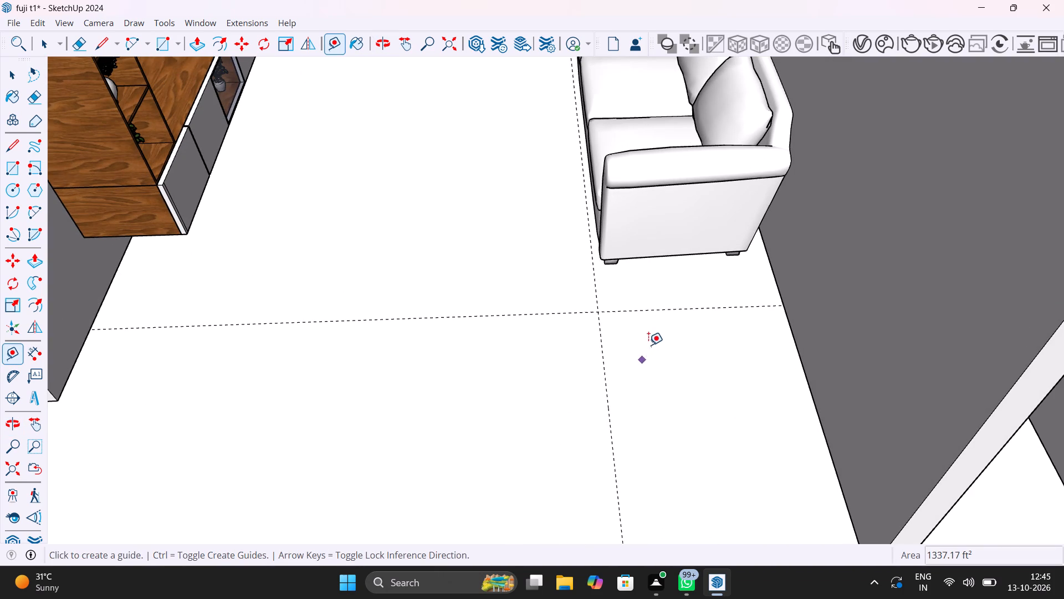
{"action": "left_click", "coordinate": [665, 311]}
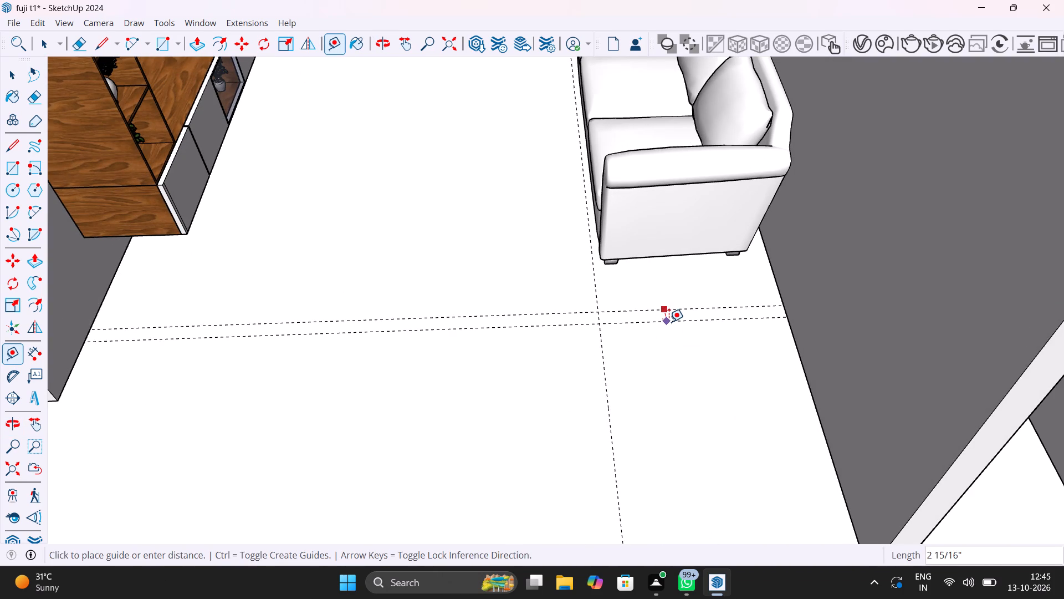
{"action": "type", "text": "4.5\""}
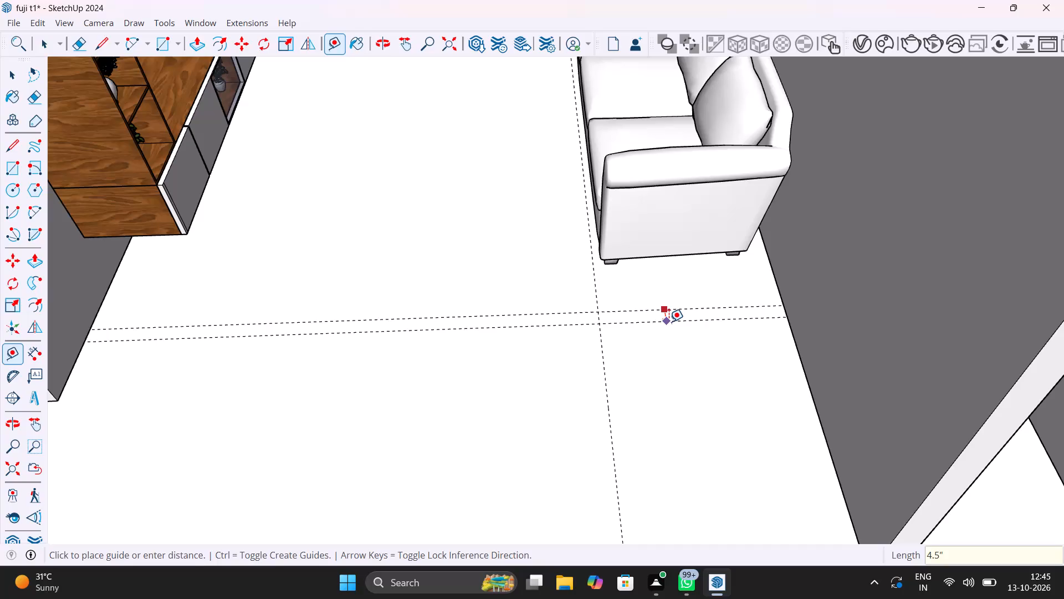
{"action": "key", "text": "Return"}
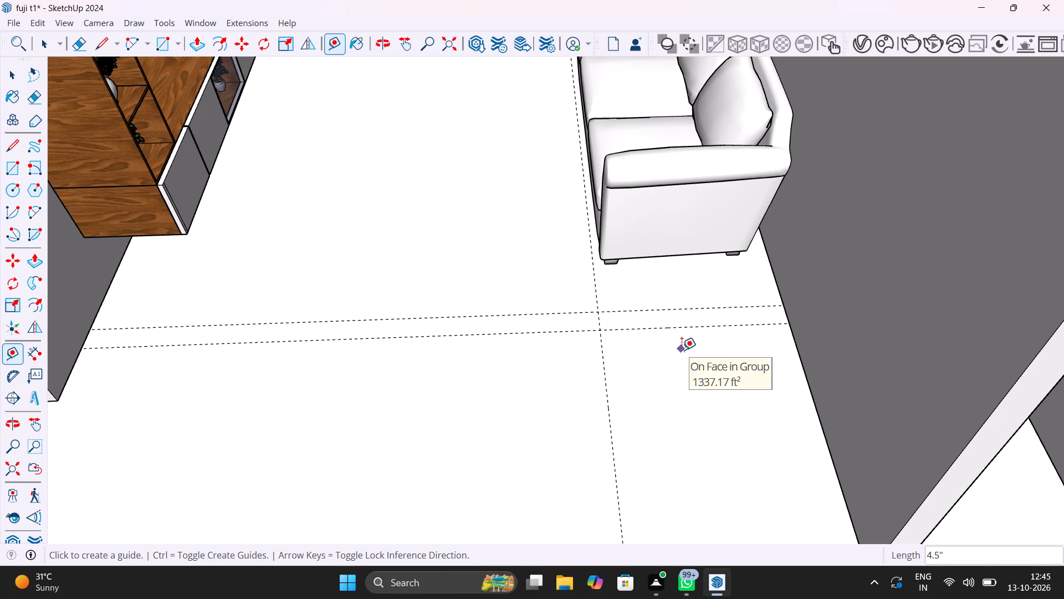
Place a floor guide parallel to the kitchen partition wall, 4' 6" from its base, through the wall corner beside the entrance door.
{"action": "scroll", "coordinate": [684, 358], "scroll_direction": "down", "scroll_amount": 10}
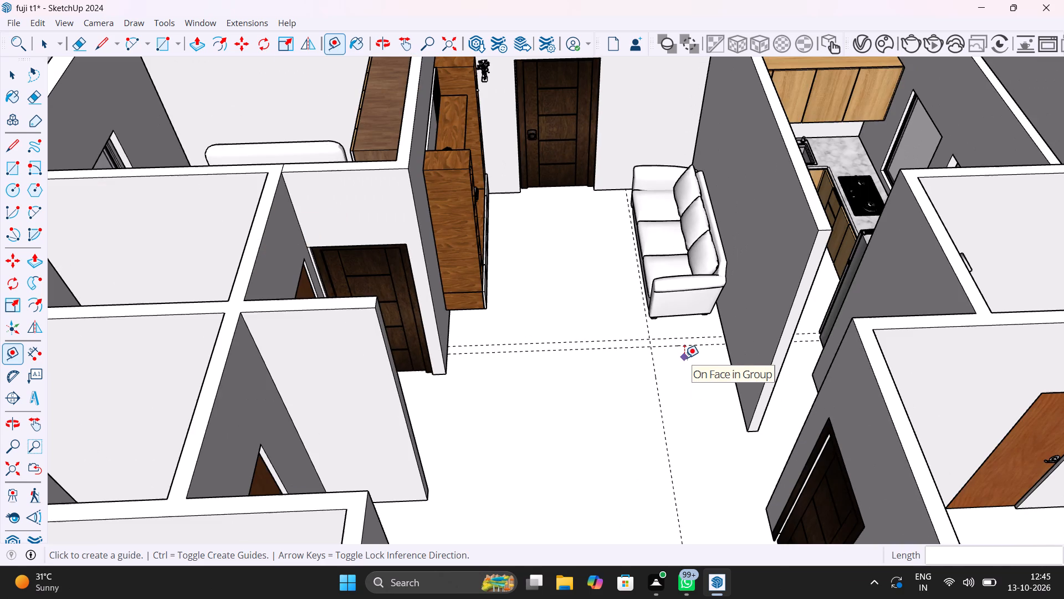
{"action": "left_click", "coordinate": [728, 360]}
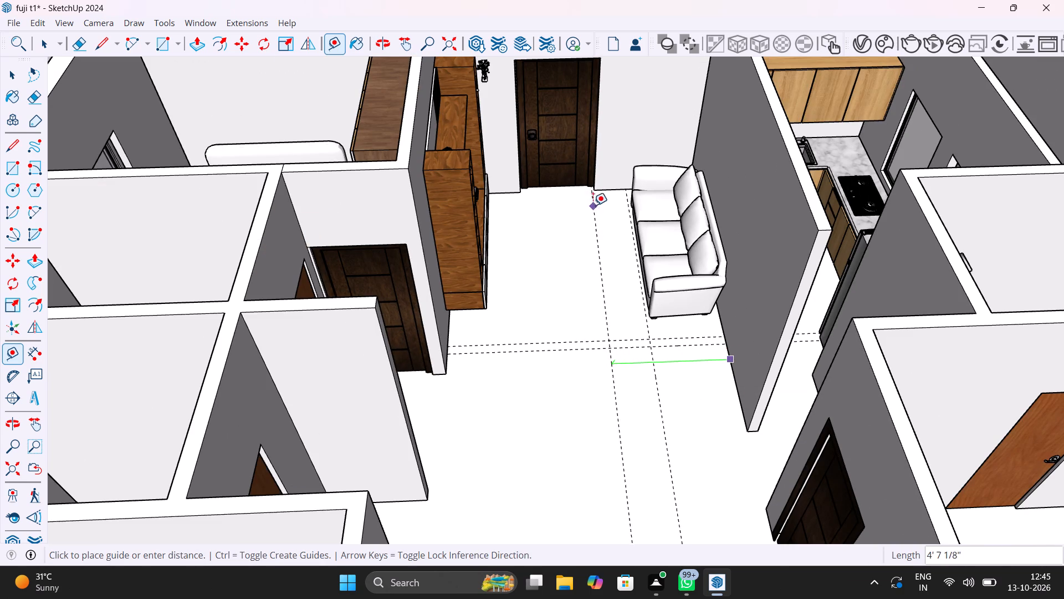
{"action": "left_click", "coordinate": [595, 189]}
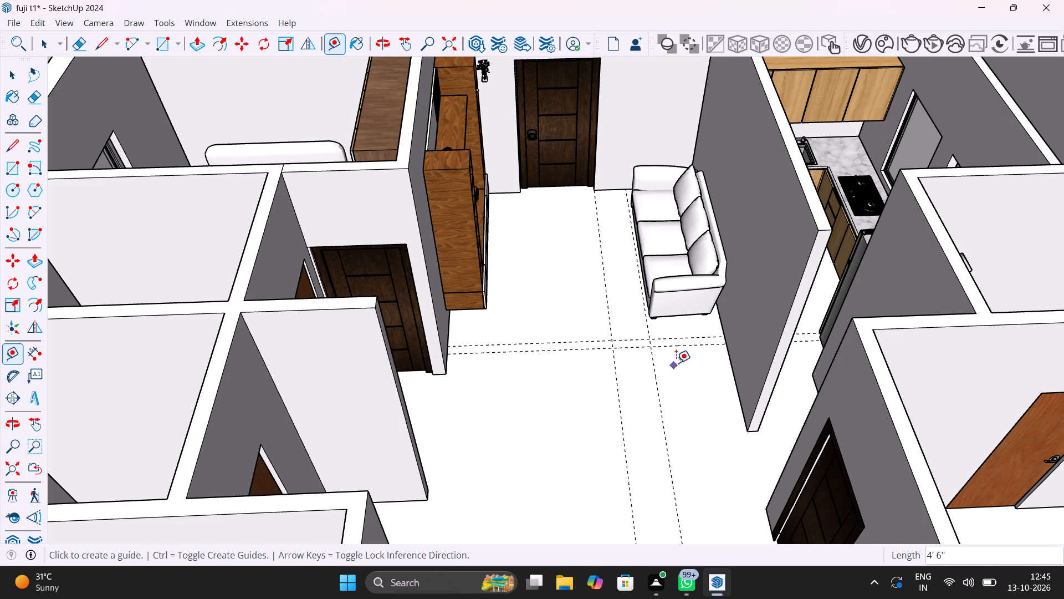
Draw a 4 1/2" by 4' 6" floor rectangle between the two crosswise guides, from the partition wall to the 4' 6" guide.
{"action": "scroll", "coordinate": [681, 358], "scroll_direction": "up", "scroll_amount": 5}
{"action": "key", "text": "r"}
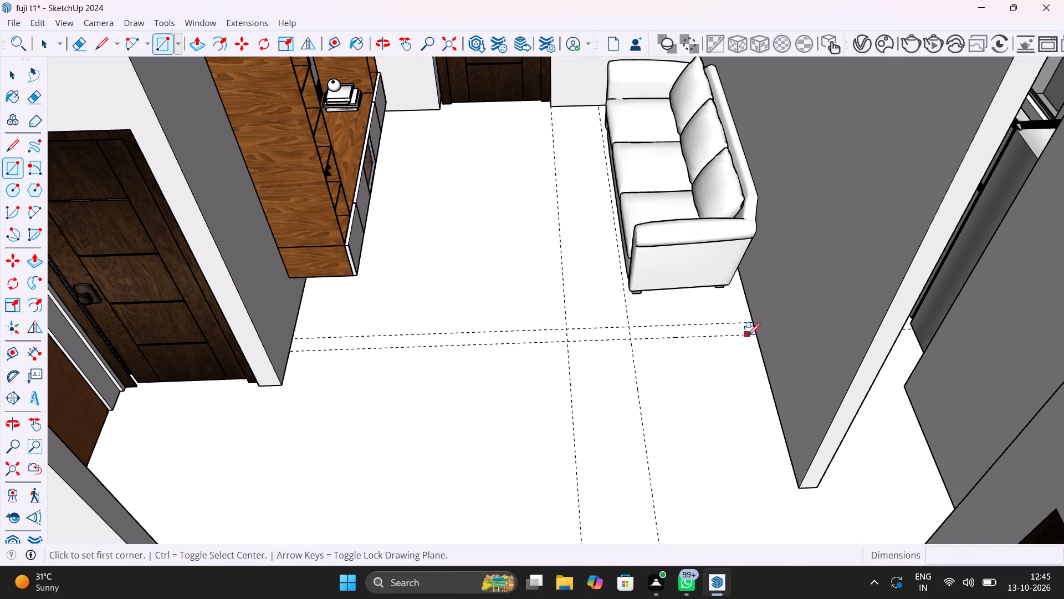
{"action": "left_click", "coordinate": [754, 334]}
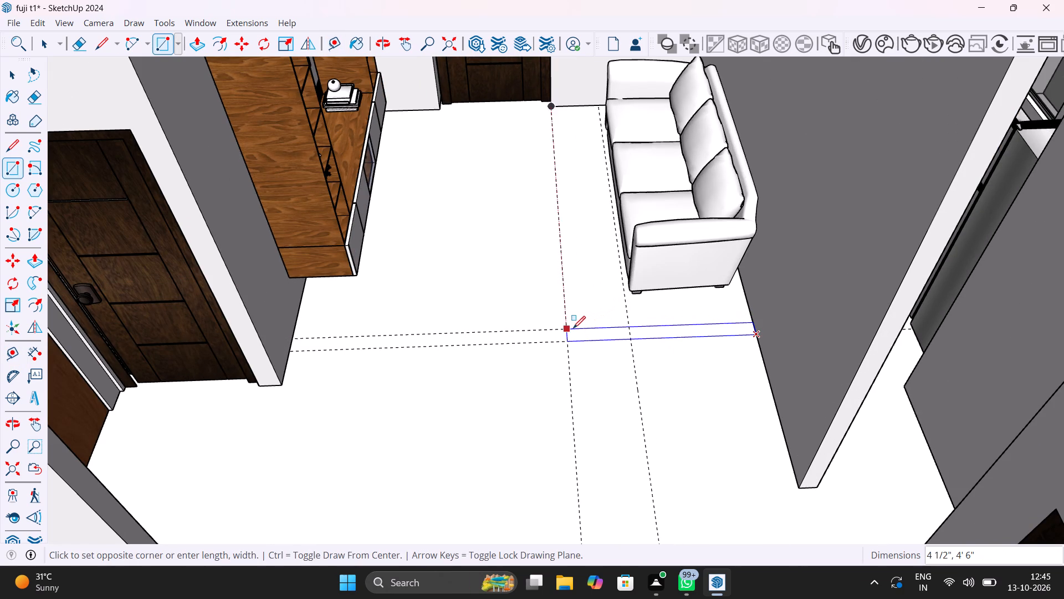
{"action": "left_click", "coordinate": [570, 328]}
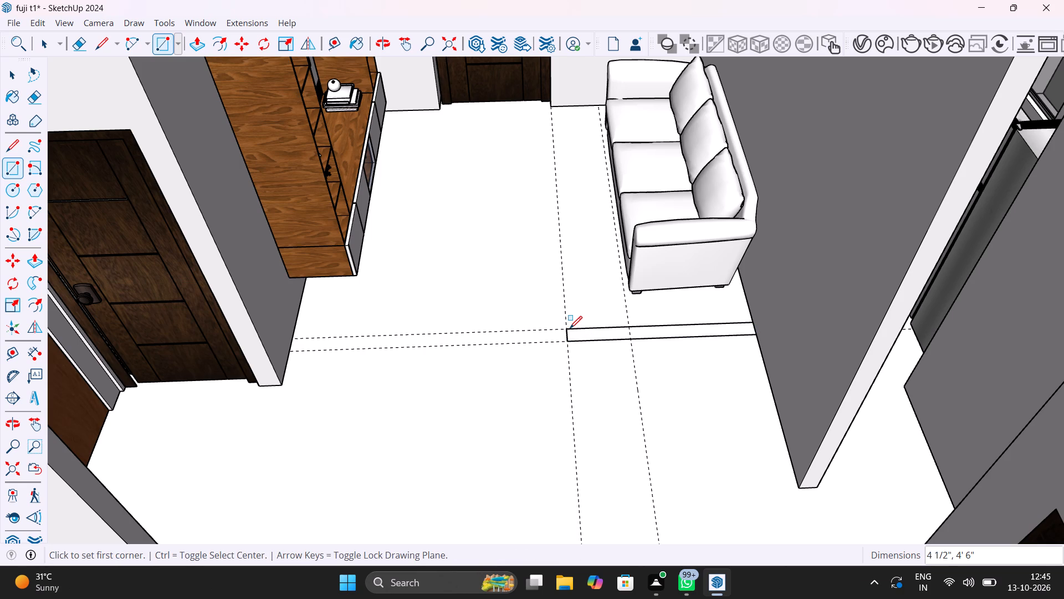
Push/Pull the narrow floor rectangle up 10' to form a wall beside the sofa.
{"action": "scroll", "coordinate": [647, 349], "scroll_direction": "down", "scroll_amount": 7}
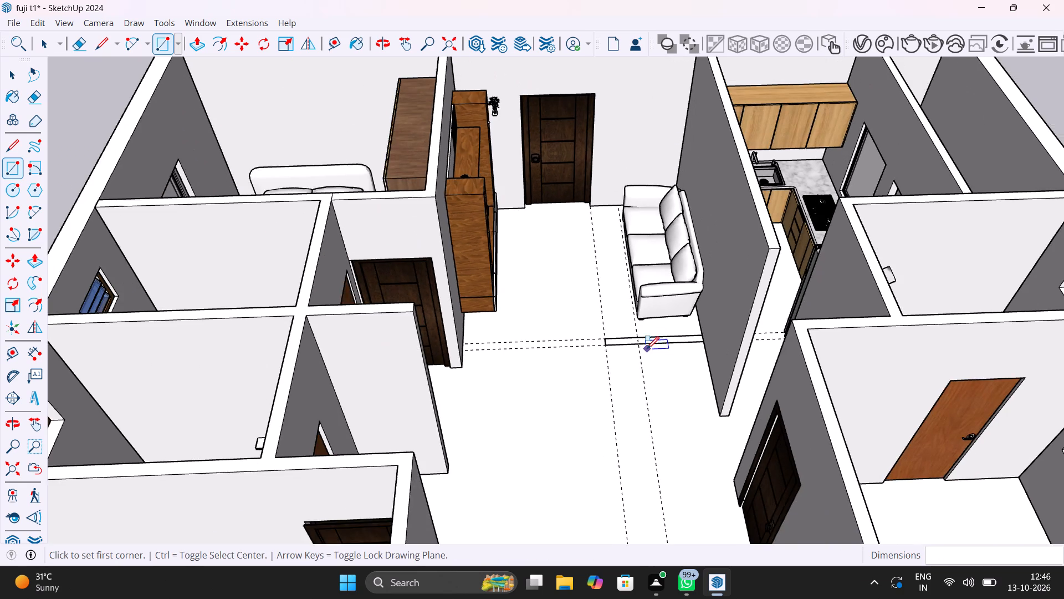
{"action": "scroll", "coordinate": [672, 347], "scroll_direction": "up", "scroll_amount": 10}
{"action": "key", "text": "p"}
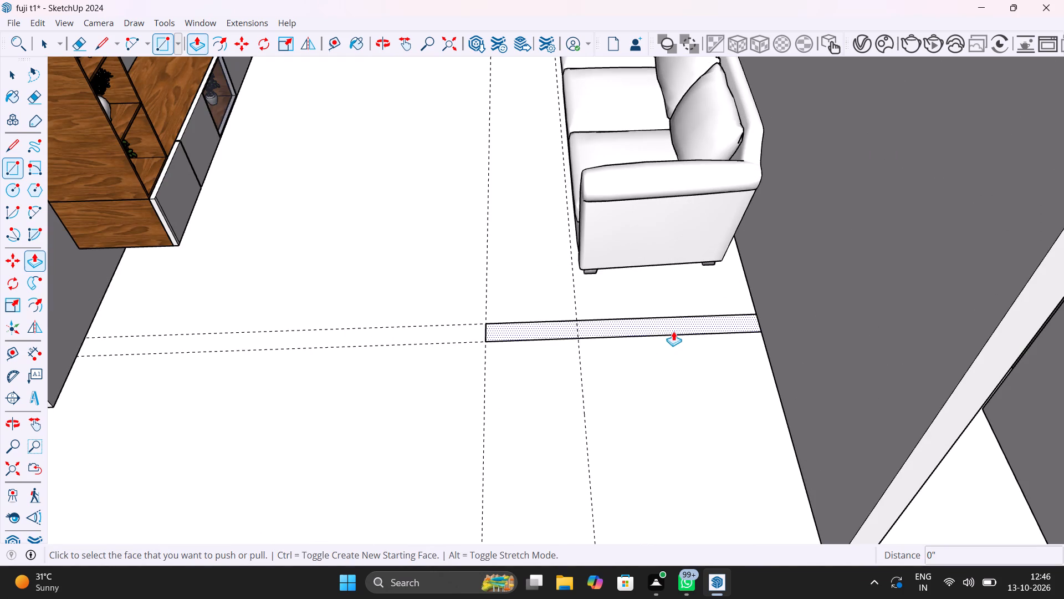
{"action": "left_click", "coordinate": [682, 322]}
{"action": "scroll", "coordinate": [687, 296], "scroll_direction": "down", "scroll_amount": 20}
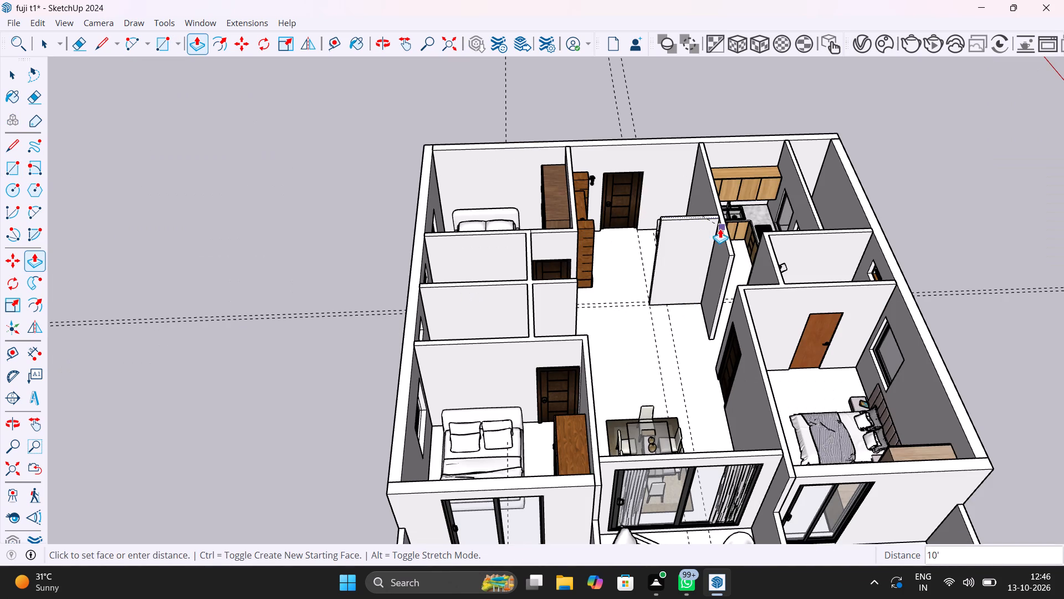
{"action": "left_click", "coordinate": [727, 237]}
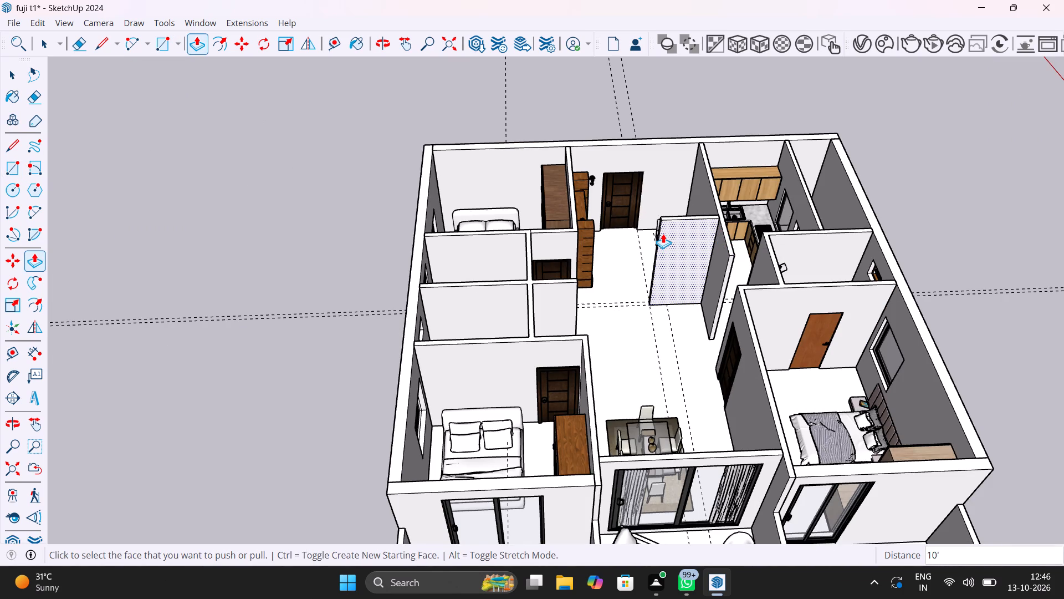
Examine the new wall beside the sofa and its surroundings from several angles.
{"action": "scroll", "coordinate": [663, 234], "scroll_direction": "up", "scroll_amount": 7}
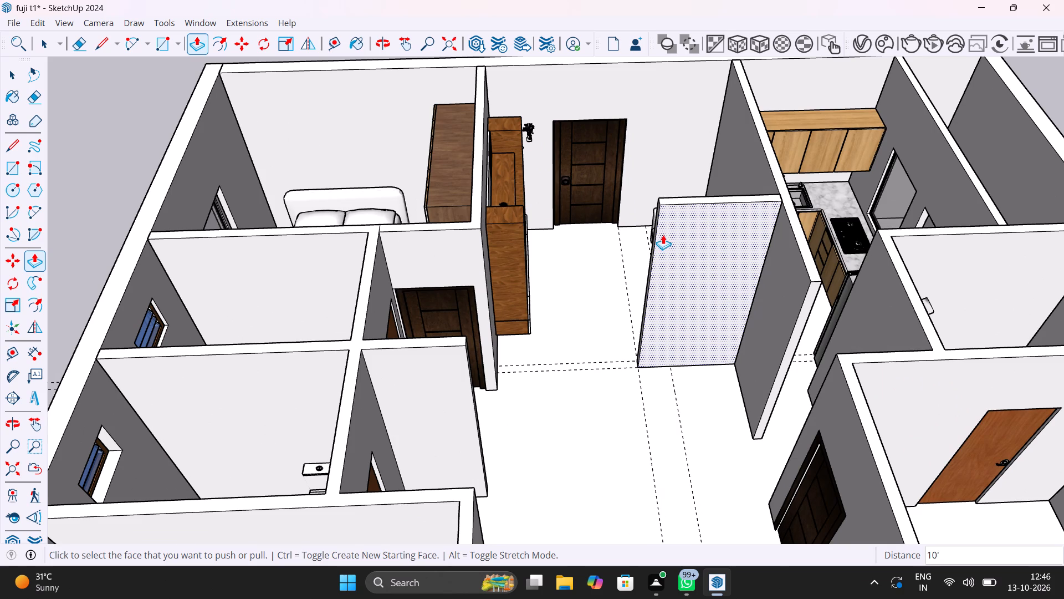
{"action": "middle_click_drag", "start_coordinate": [605, 309], "coordinate": [1063, 352]}
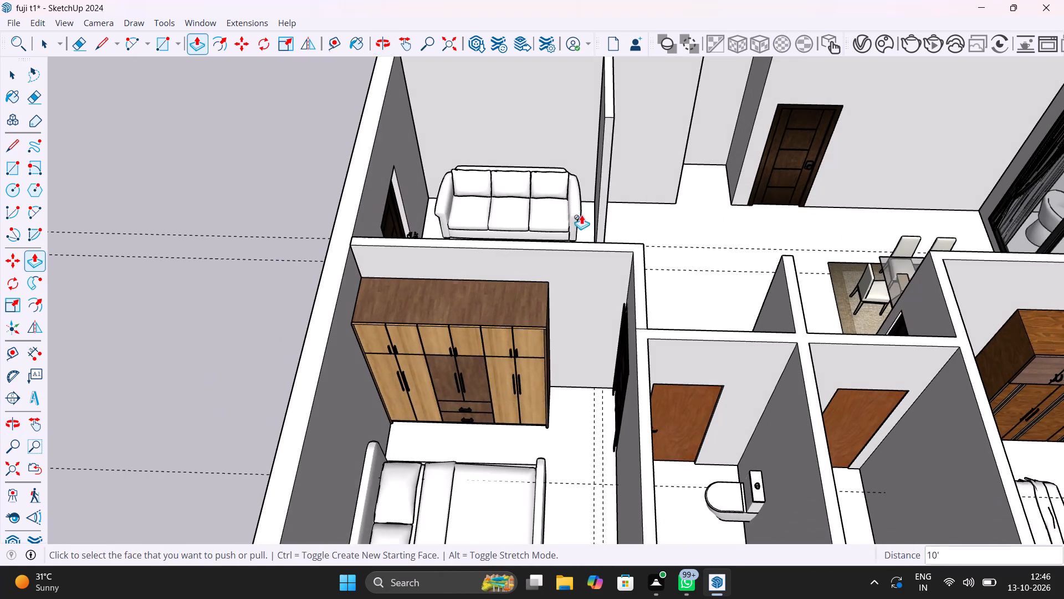
{"action": "middle_click_drag", "start_coordinate": [581, 215], "coordinate": [845, 194]}
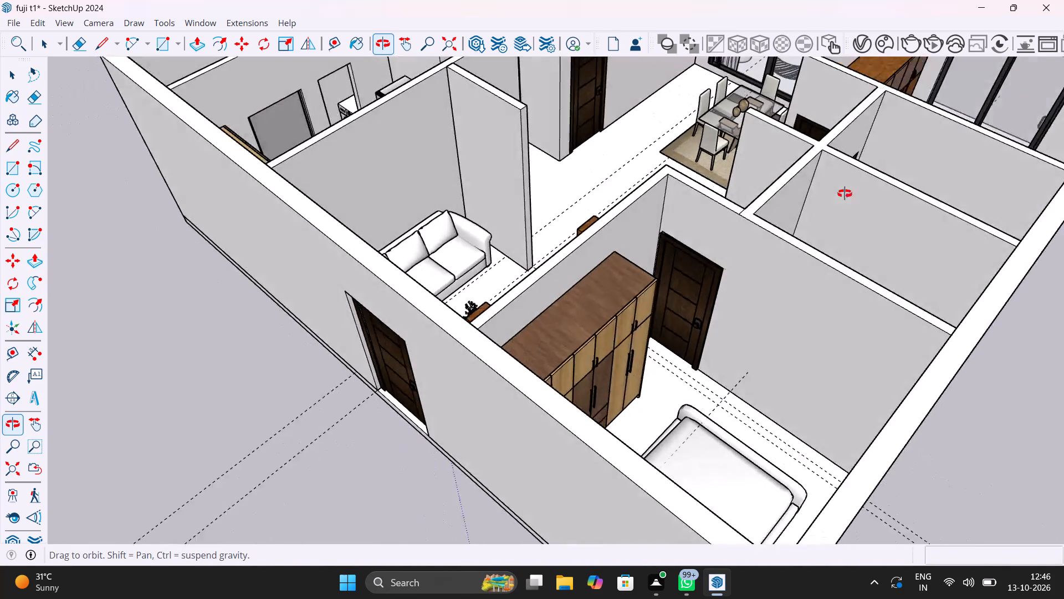
{"action": "middle_click_drag", "start_coordinate": [845, 194], "coordinate": [174, 174]}
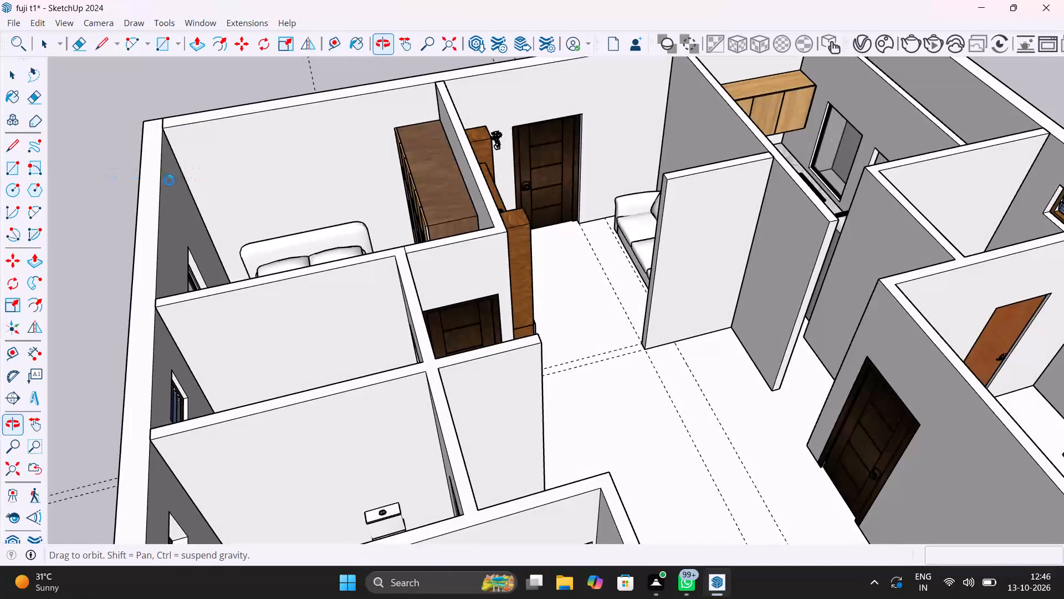
{"action": "middle_click_drag", "start_coordinate": [606, 309], "coordinate": [447, 295]}
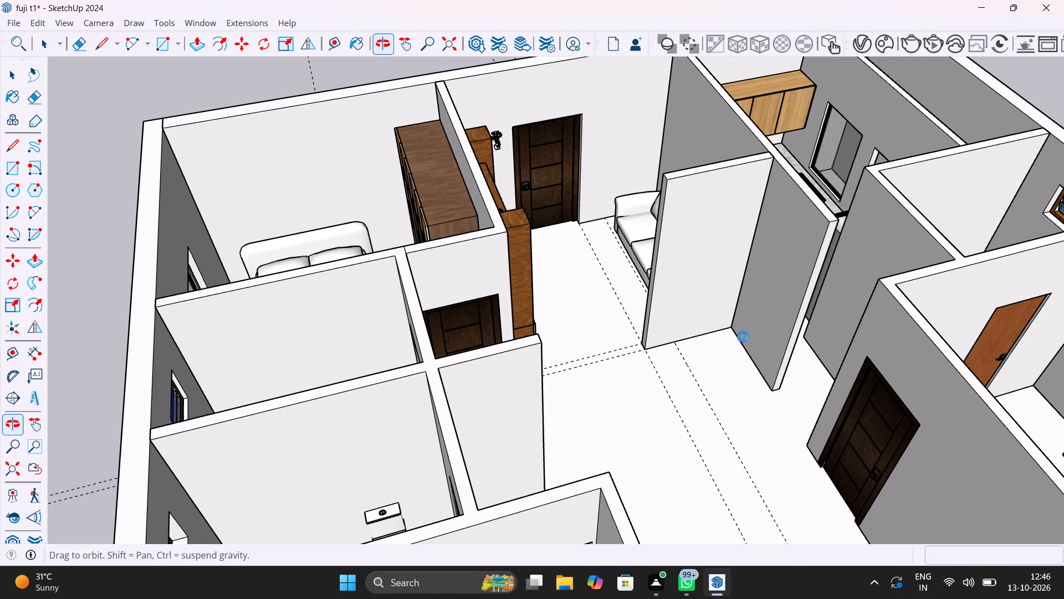
{"action": "scroll", "coordinate": [743, 336], "scroll_direction": "up", "scroll_amount": 5}
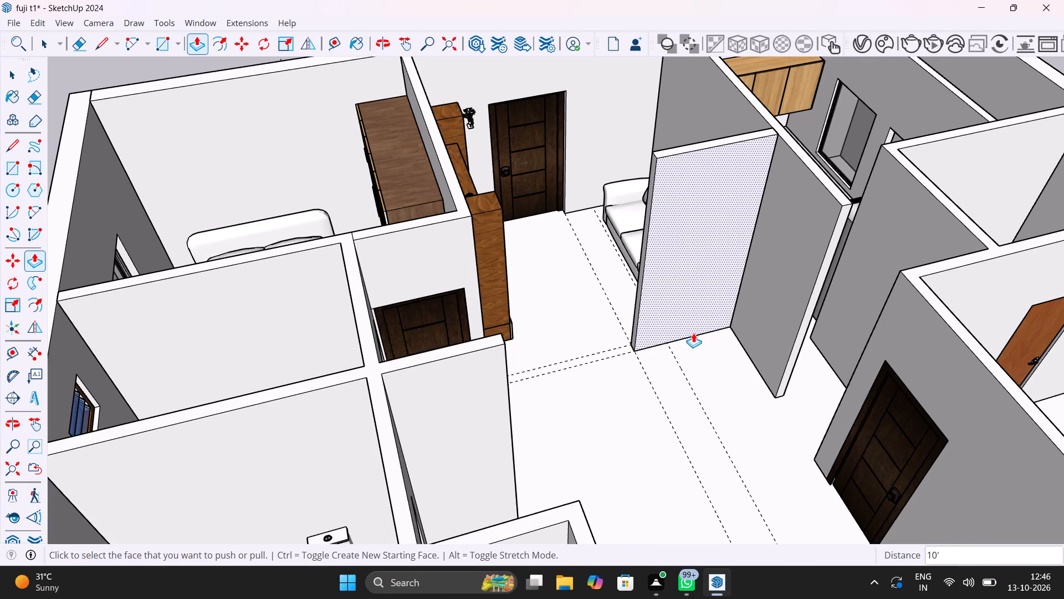
{"action": "scroll", "coordinate": [693, 332], "scroll_direction": "up", "scroll_amount": 2}
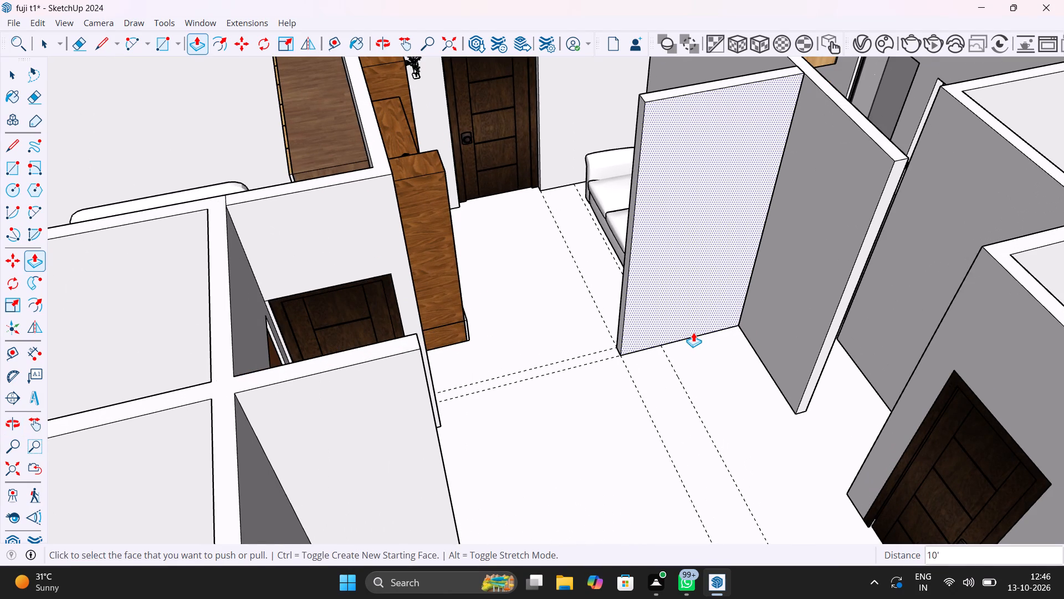
{"action": "middle_click_drag", "start_coordinate": [705, 361], "coordinate": [598, 304]}
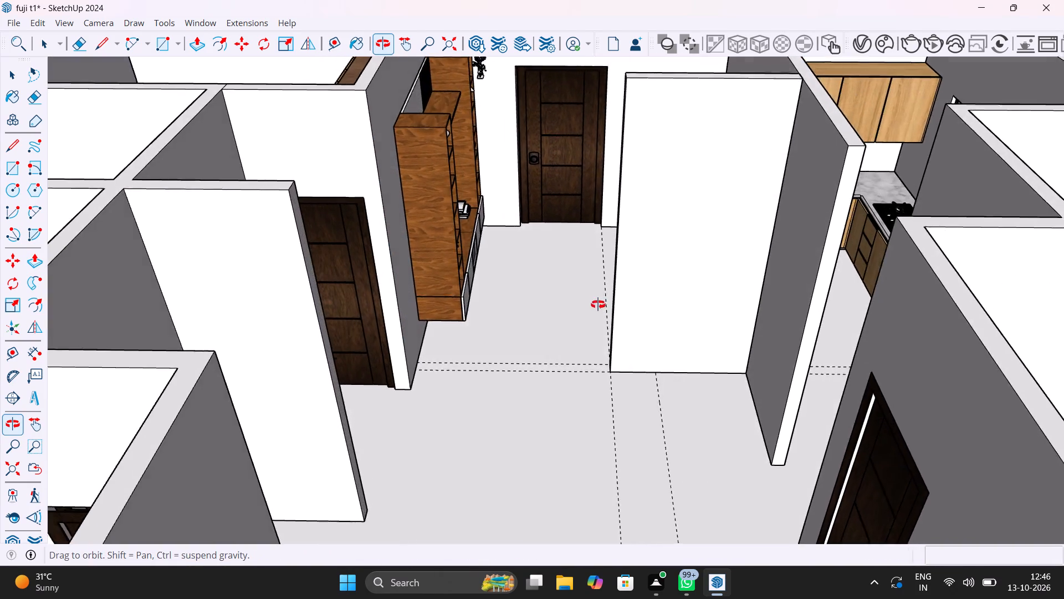
{"action": "middle_click_drag", "start_coordinate": [598, 304], "coordinate": [676, 404]}
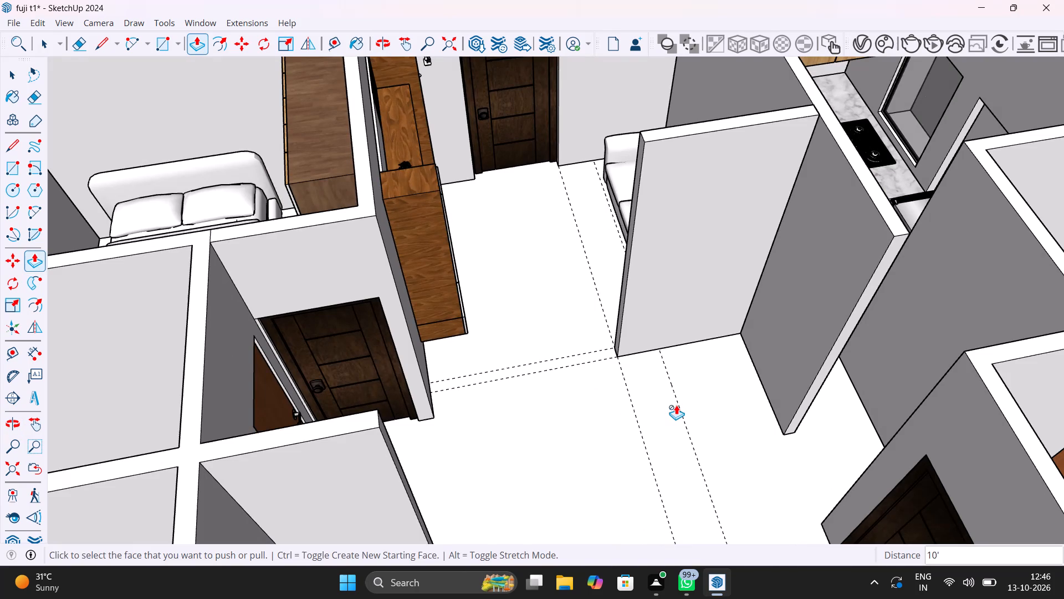
Group all the geometry of the new wall beside the sofa and deselect it.
{"action": "key", "text": "space"}
{"action": "triple_click", "coordinate": [671, 292]}
{"action": "left_click", "coordinate": [671, 292]}
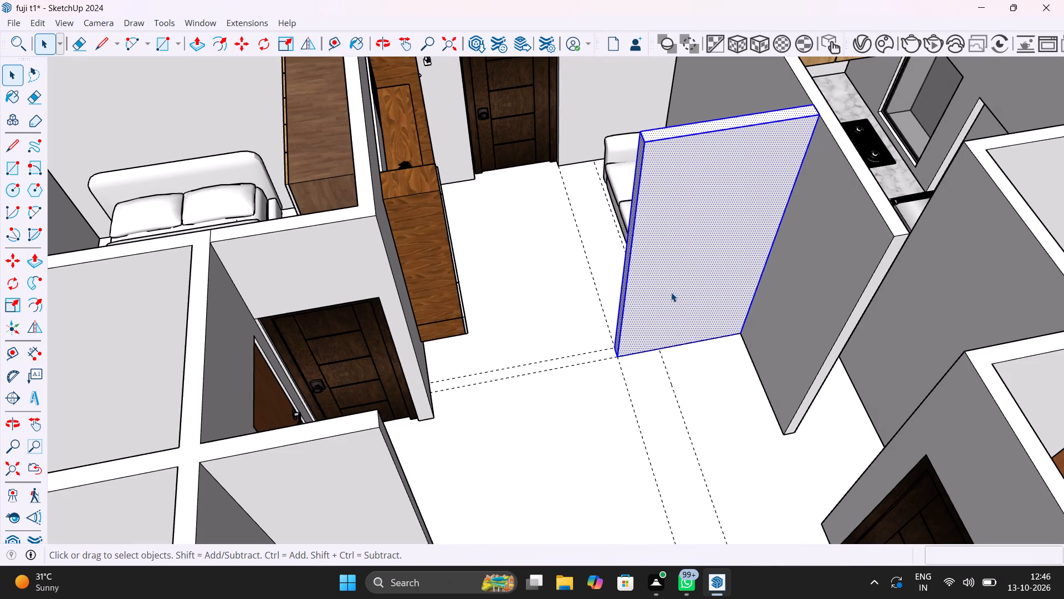
{"action": "right_click", "coordinate": [671, 292]}
{"action": "left_click", "coordinate": [729, 131]}
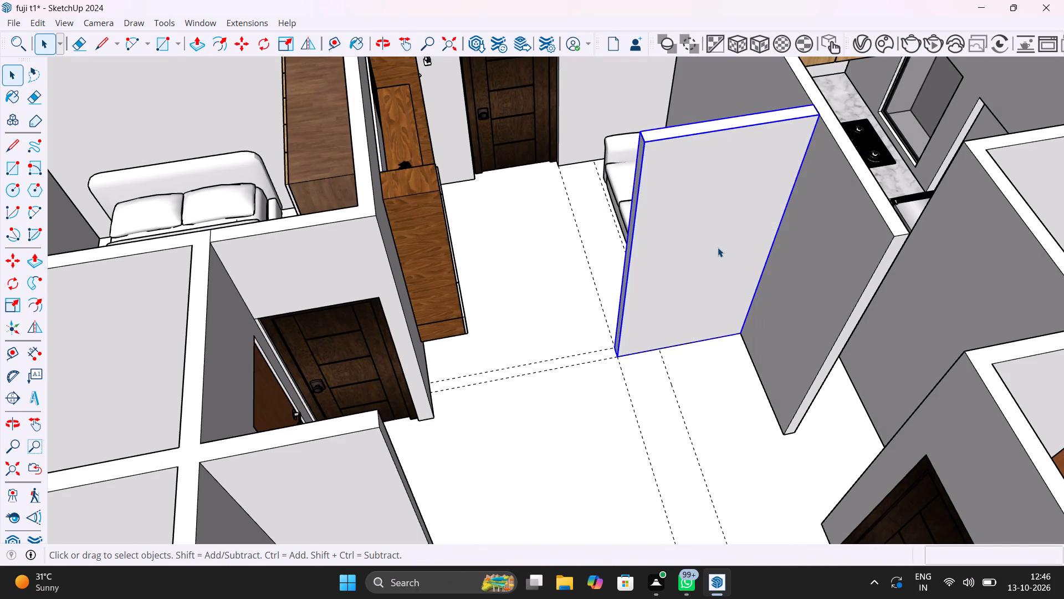
{"action": "scroll", "coordinate": [718, 247], "scroll_direction": "down", "scroll_amount": 14}
{"action": "left_click", "coordinate": [360, 196]}
Place a floor guide 2'6" from the base edge of the new wall, on the side facing away from the sofa.
{"action": "scroll", "coordinate": [719, 263], "scroll_direction": "up", "scroll_amount": 5}
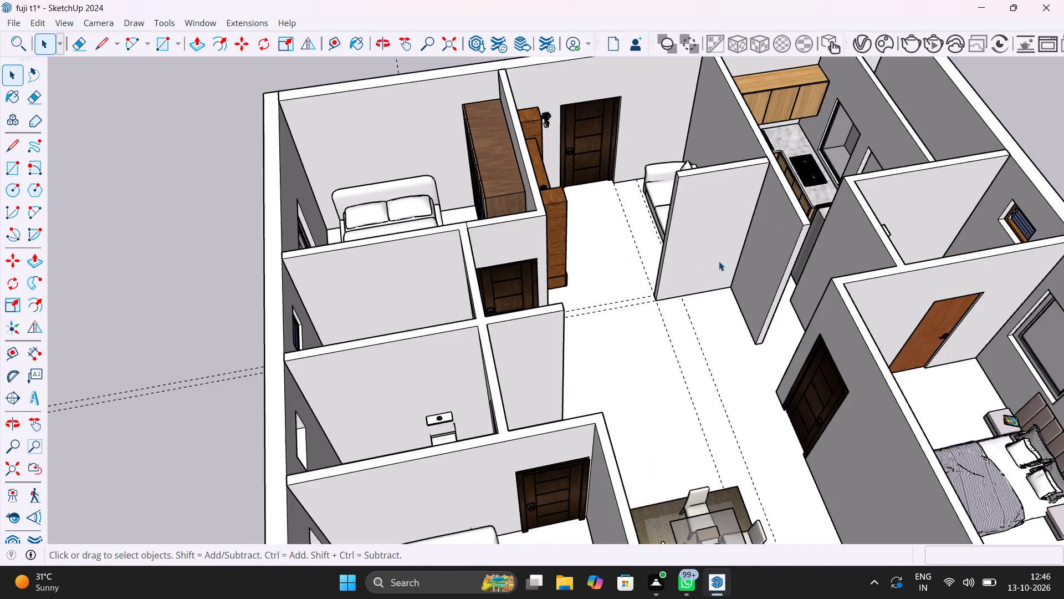
{"action": "scroll", "coordinate": [719, 261], "scroll_direction": "up", "scroll_amount": 7}
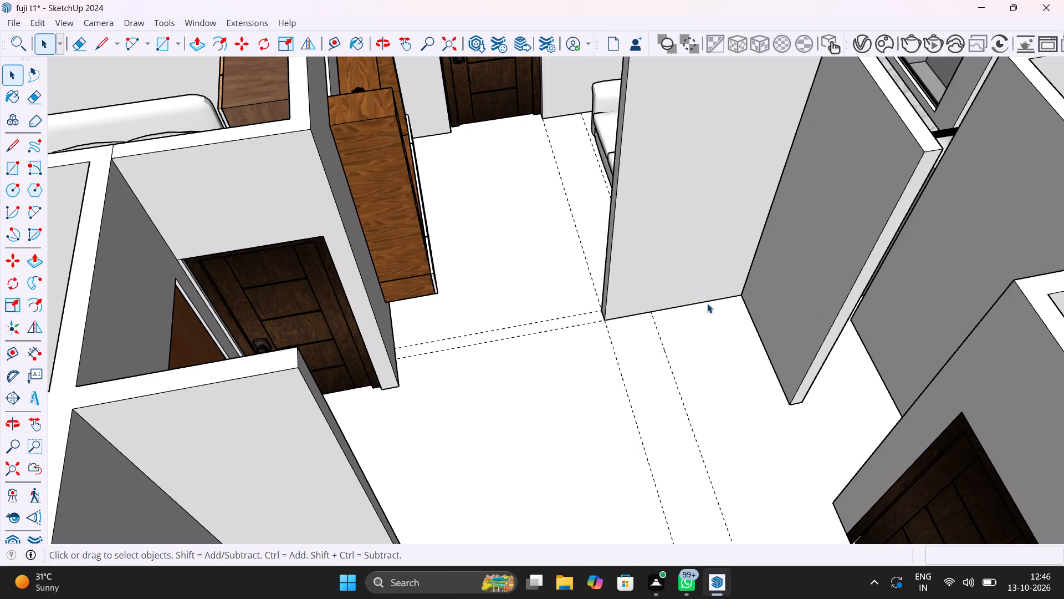
{"action": "scroll", "coordinate": [619, 322], "scroll_direction": "up", "scroll_amount": 5}
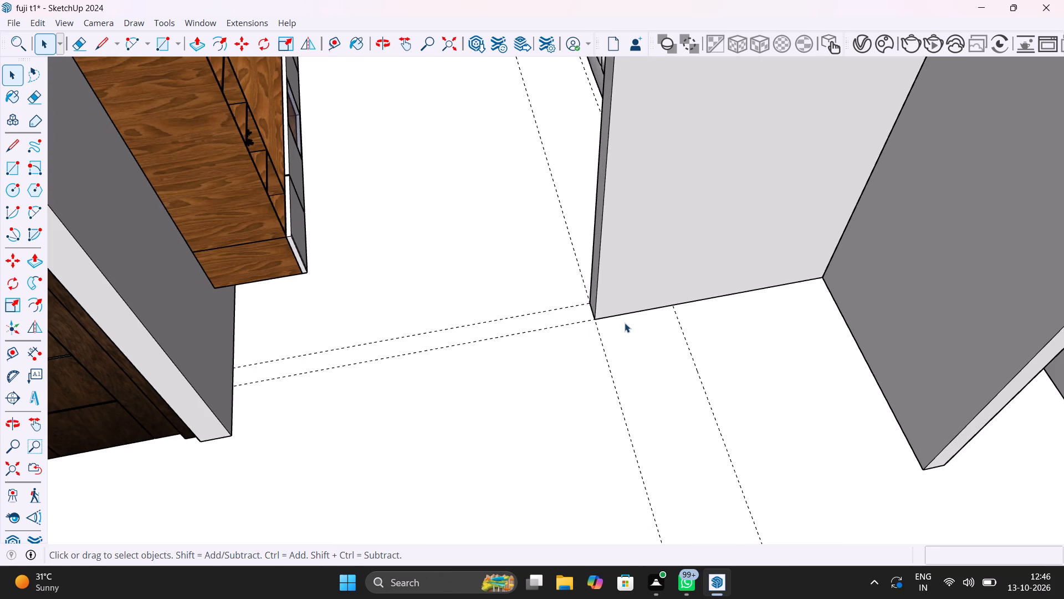
{"action": "key", "text": "t"}
{"action": "left_click", "coordinate": [713, 297]}
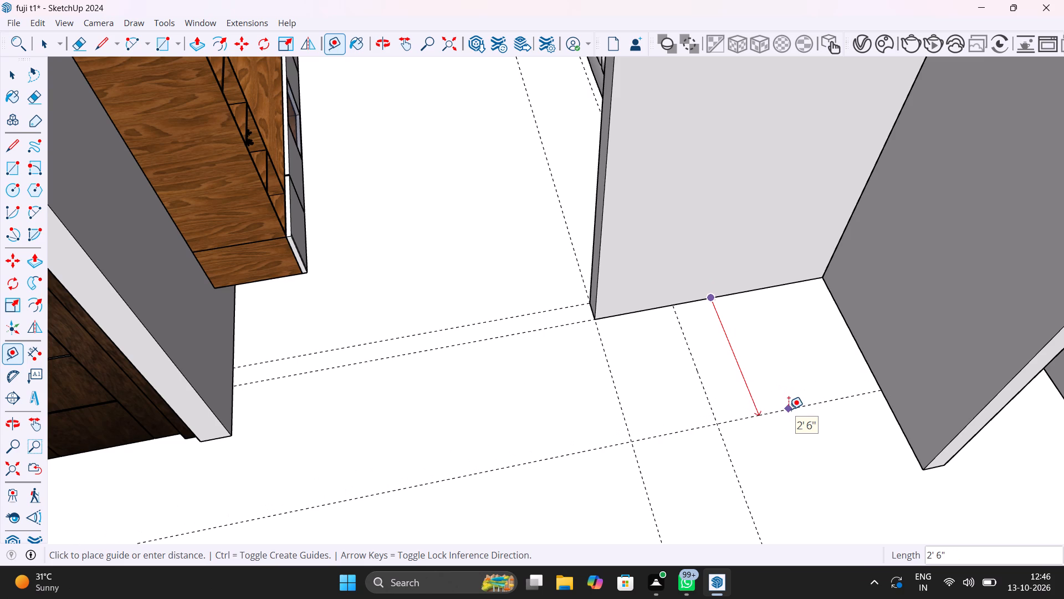
{"action": "type", "text": "2'6\""}
{"action": "key", "text": "Return"}
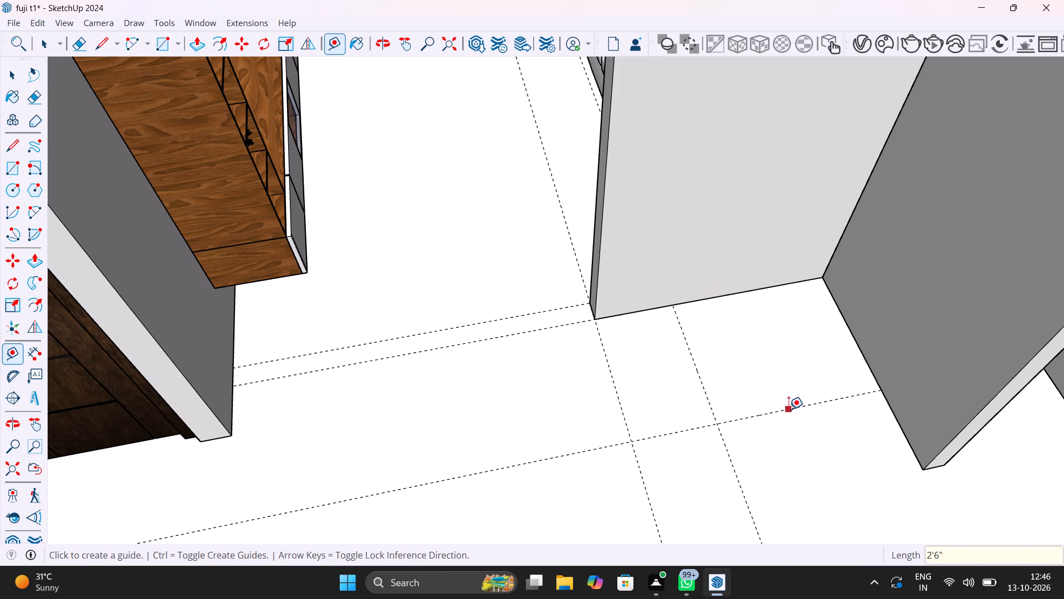
Draw a 2' 6" by 4' 6" floor rectangle from the new wall's free-end base corner to where the 2'6" guide meets the partition wall.
{"action": "key", "text": "r"}
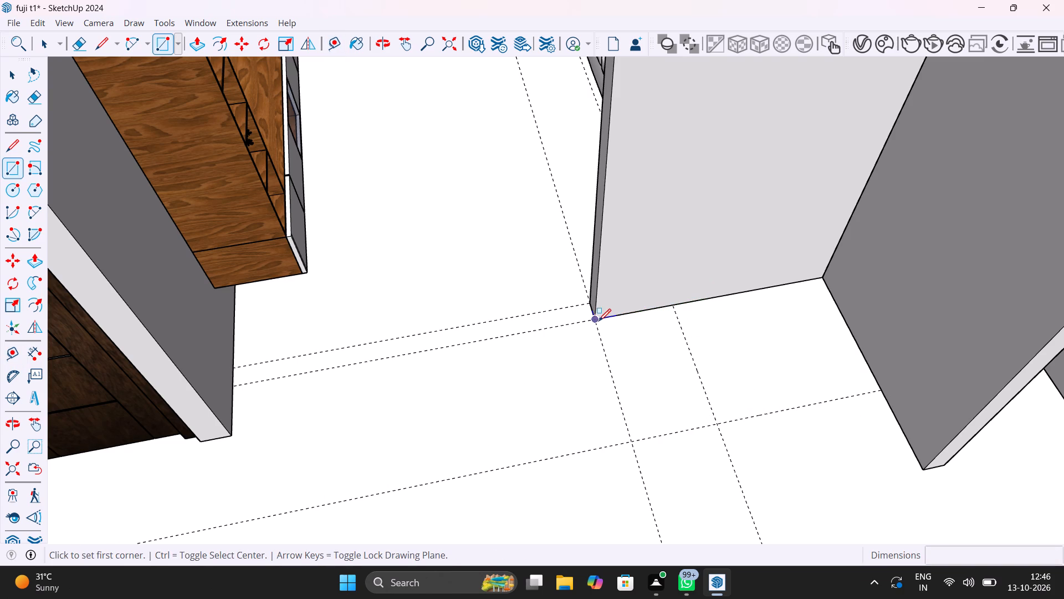
{"action": "left_click", "coordinate": [598, 320]}
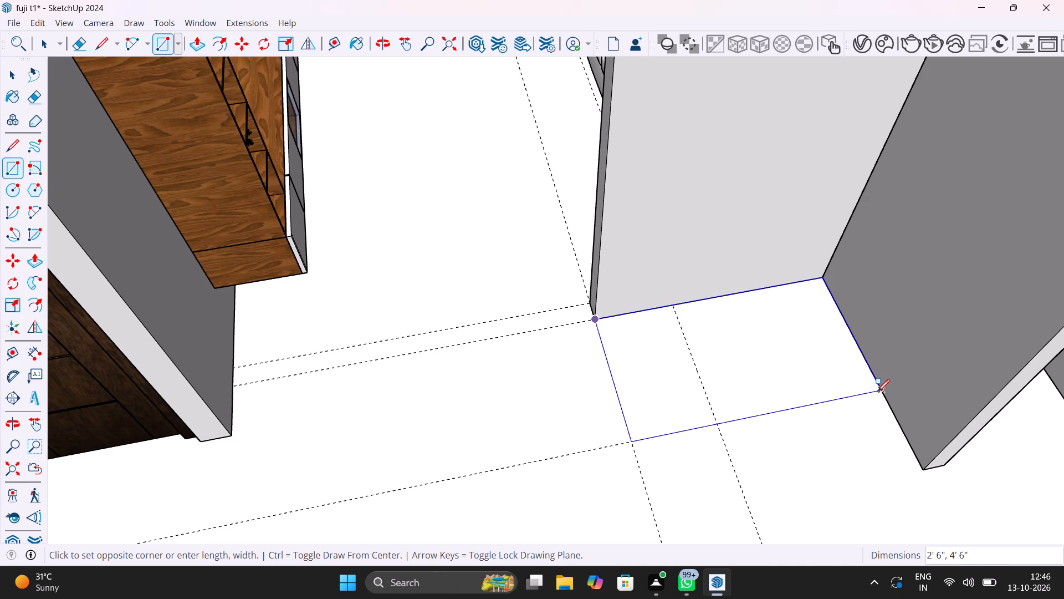
{"action": "left_click", "coordinate": [879, 392]}
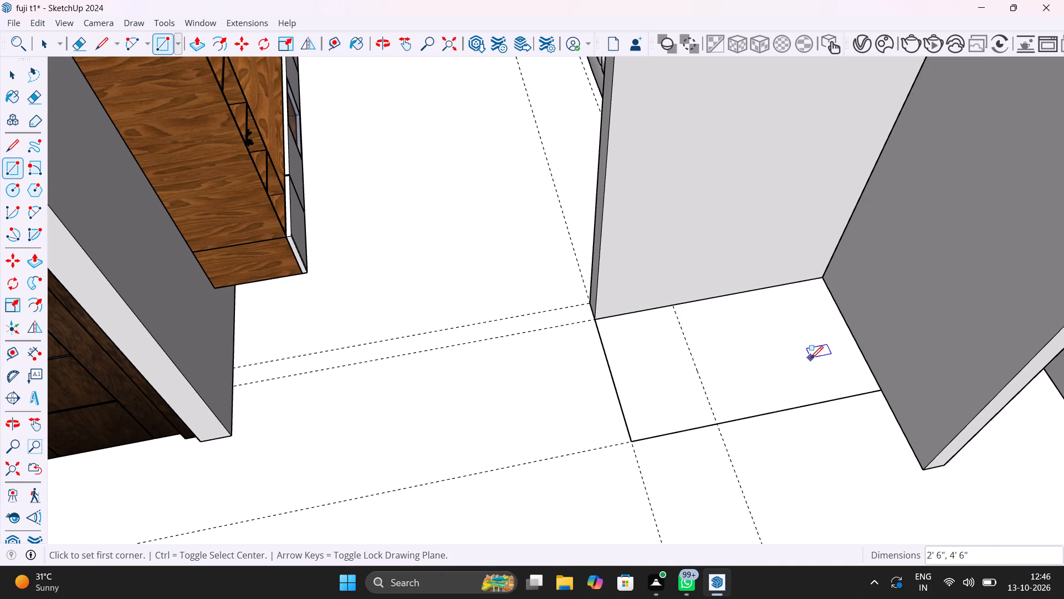
Extrude the floor rectangle beside the new wall upward 2' 6" into a solid box.
{"action": "key", "text": "p"}
{"action": "left_click", "coordinate": [790, 367]}
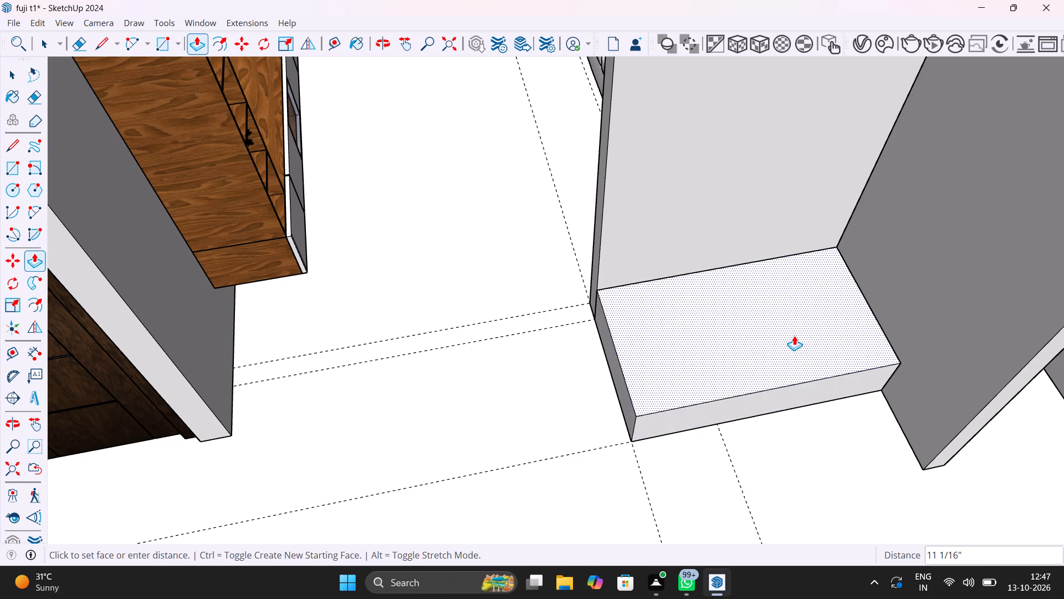
{"action": "scroll", "coordinate": [794, 336], "scroll_direction": "down", "scroll_amount": 4}
{"action": "middle_click_drag", "start_coordinate": [793, 339], "coordinate": [741, 216]}
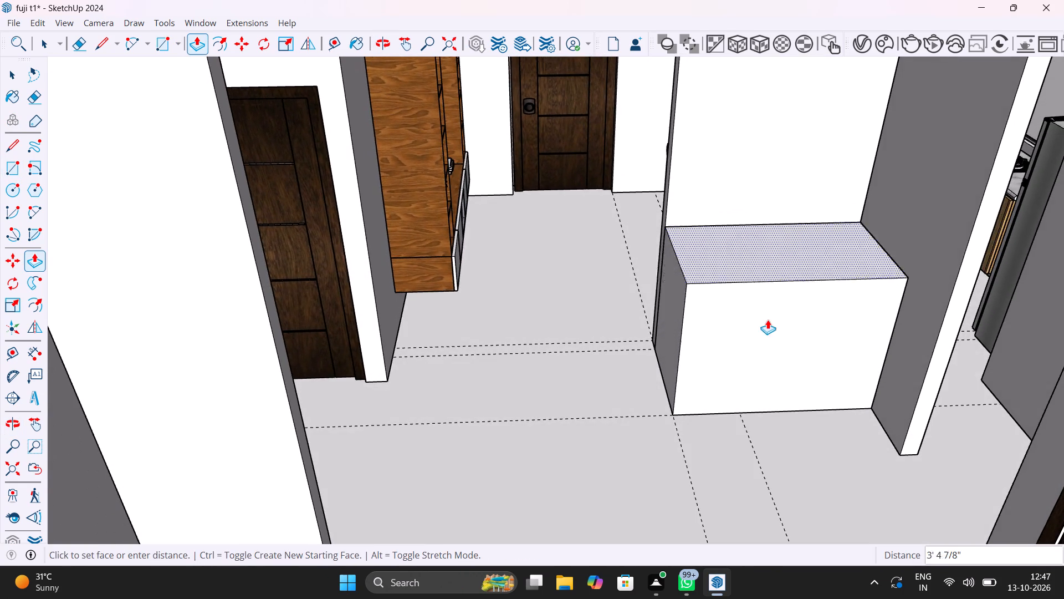
{"action": "scroll", "coordinate": [769, 325], "scroll_direction": "down", "scroll_amount": 4}
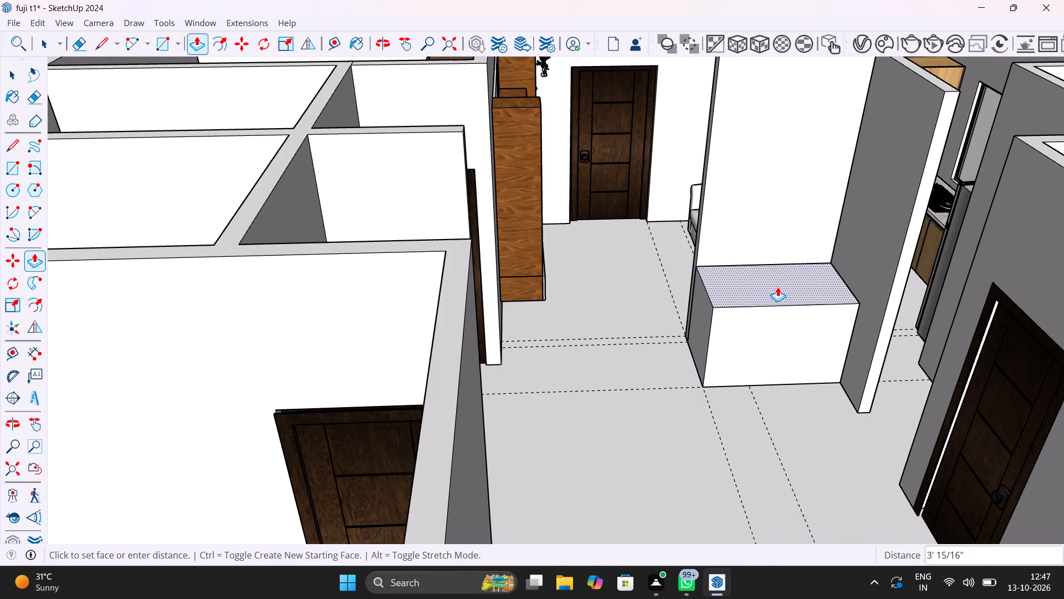
{"action": "scroll", "coordinate": [777, 287], "scroll_direction": "down", "scroll_amount": 4}
{"action": "middle_click_drag", "start_coordinate": [778, 286], "coordinate": [722, 270]}
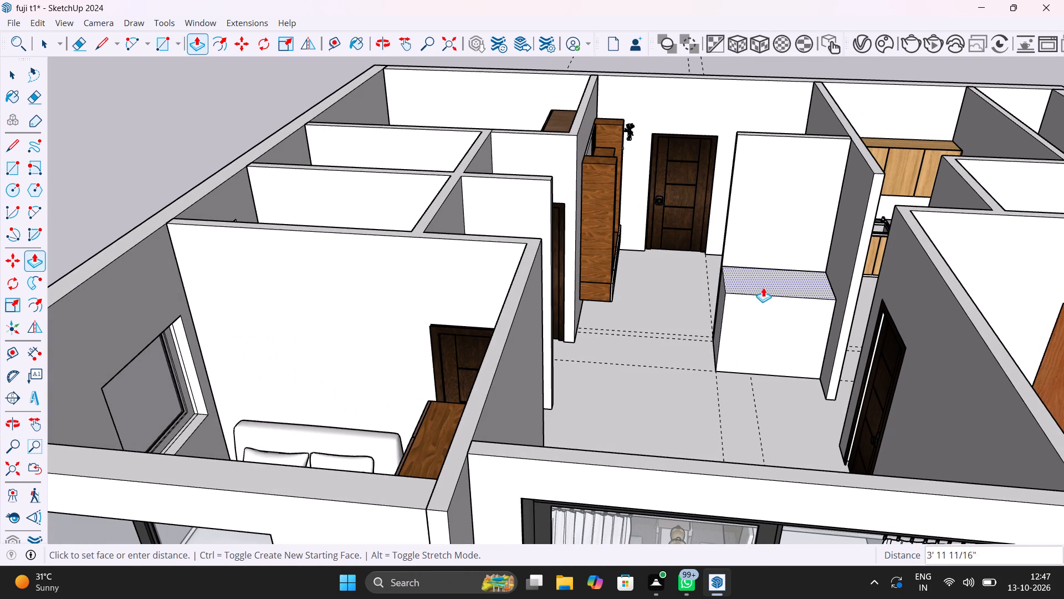
{"action": "scroll", "coordinate": [780, 324], "scroll_direction": "up", "scroll_amount": 3}
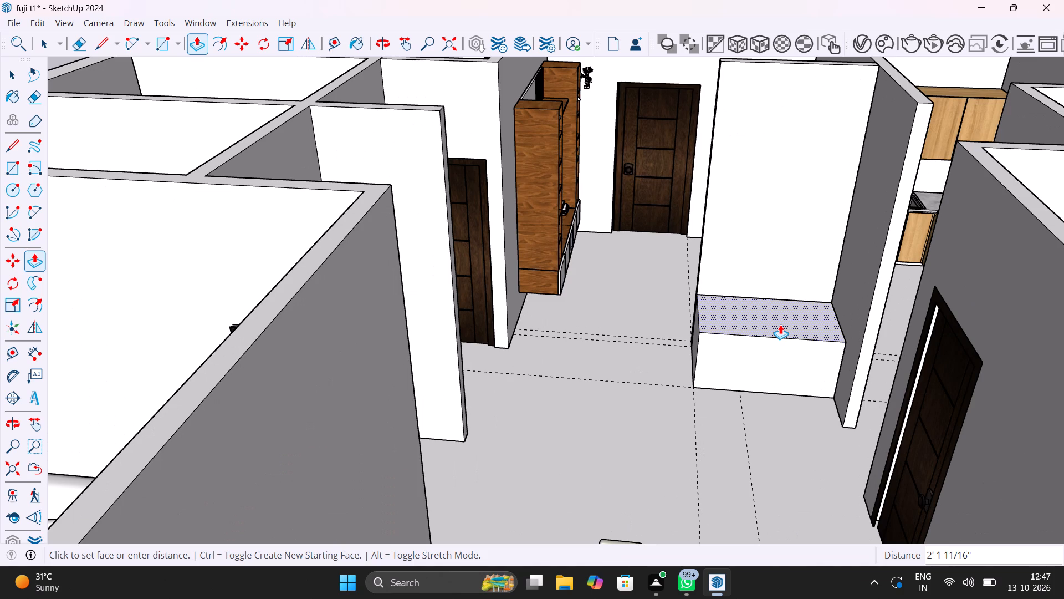
{"action": "type", "text": "2'"}
{"action": "key", "text": "Return"}
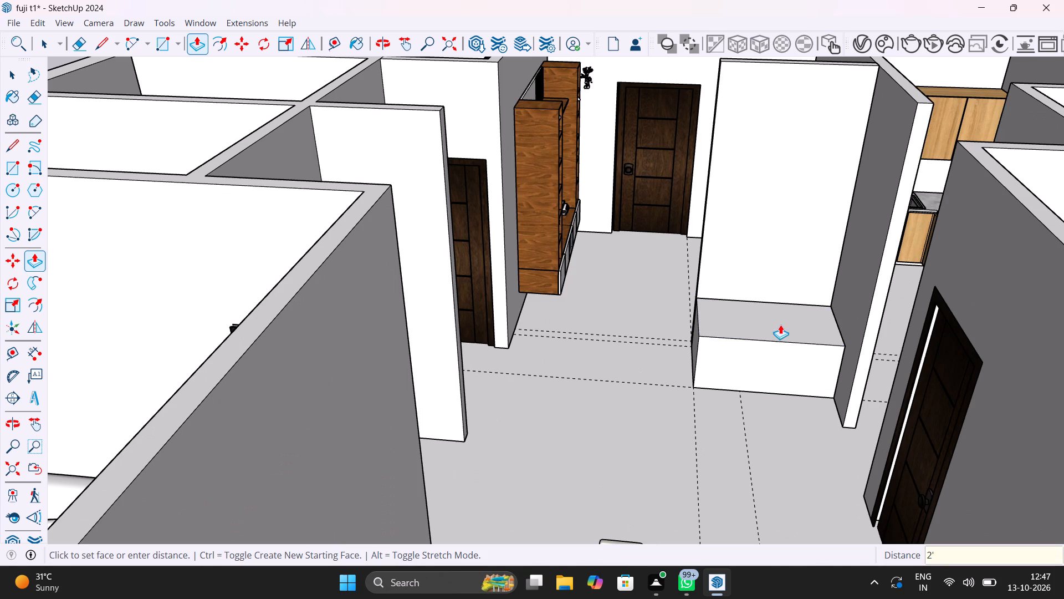
{"action": "type", "text": "2'6"}
{"action": "key", "text": "shift+quotedbl"}
{"action": "key", "text": "Return"}
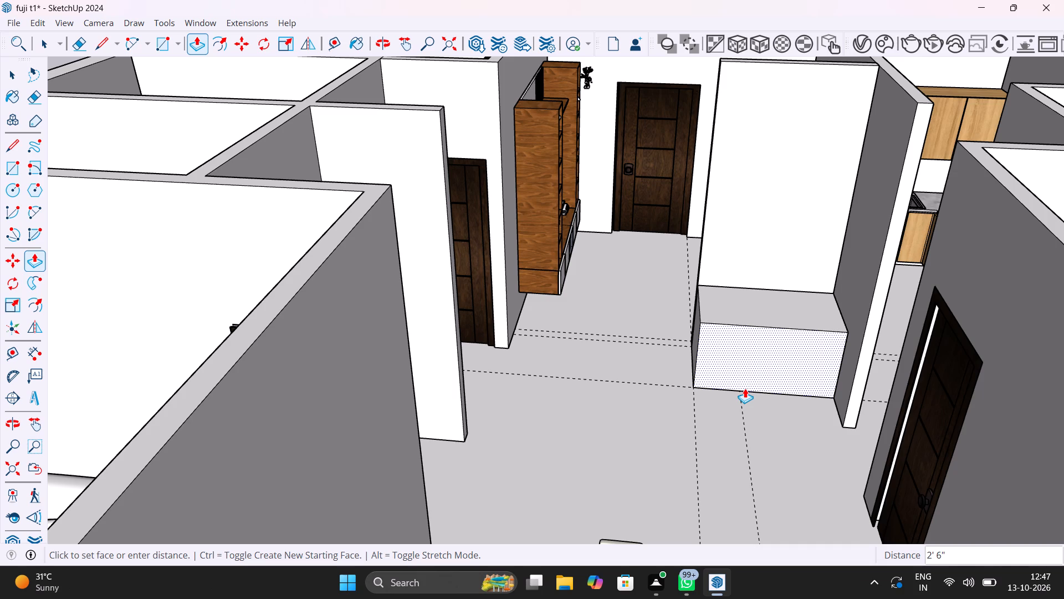
{"action": "key", "text": "space"}
Group all the geometry of the new box.
{"action": "double_click", "coordinate": [762, 337]}
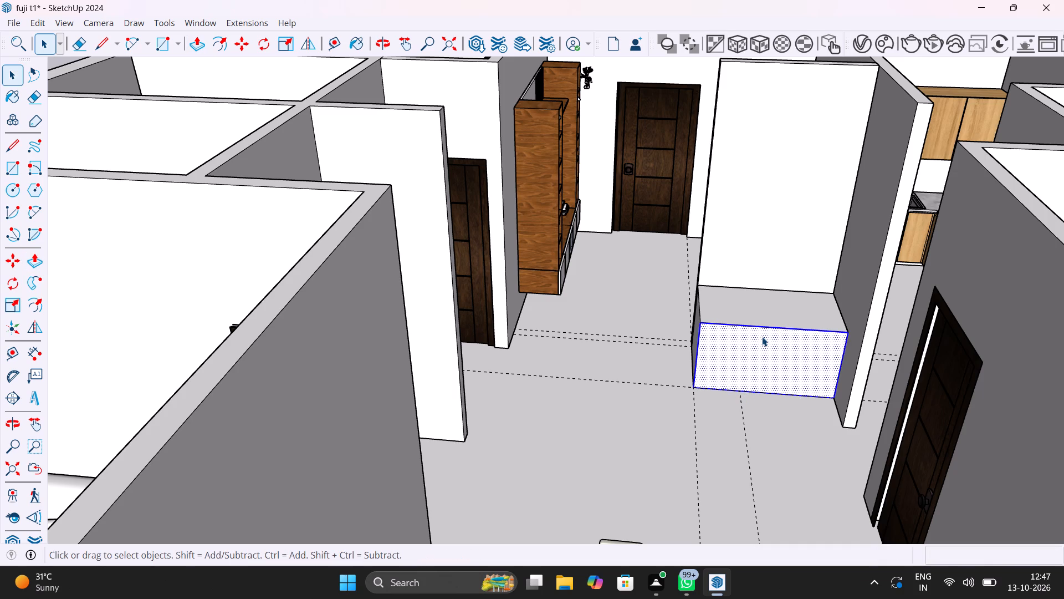
{"action": "left_click", "coordinate": [762, 337]}
{"action": "double_click", "coordinate": [762, 337]}
{"action": "triple_click", "coordinate": [762, 337]}
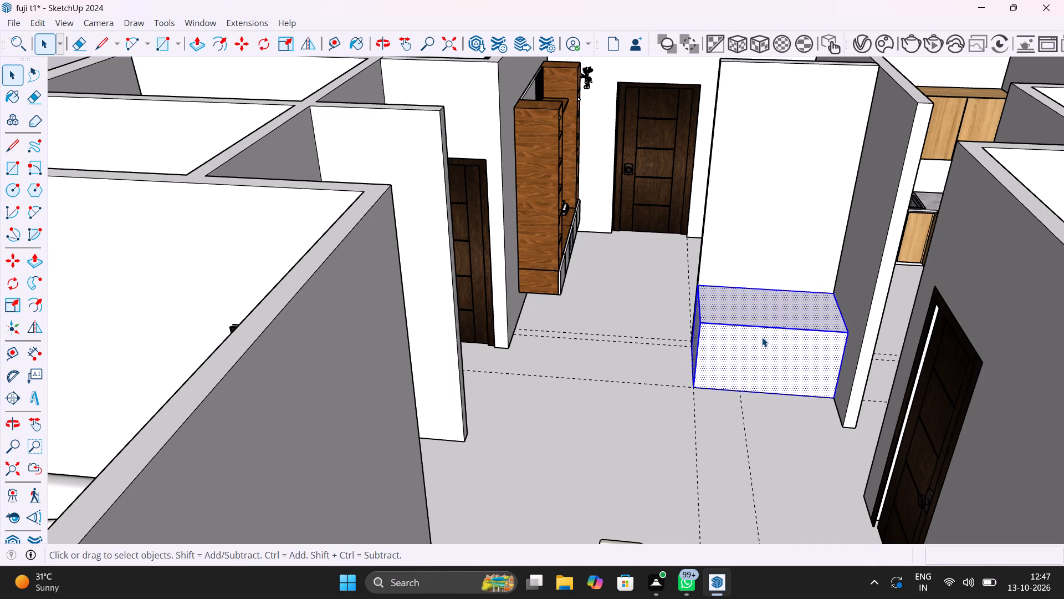
{"action": "right_click", "coordinate": [762, 337]}
{"action": "left_click", "coordinate": [802, 136]}
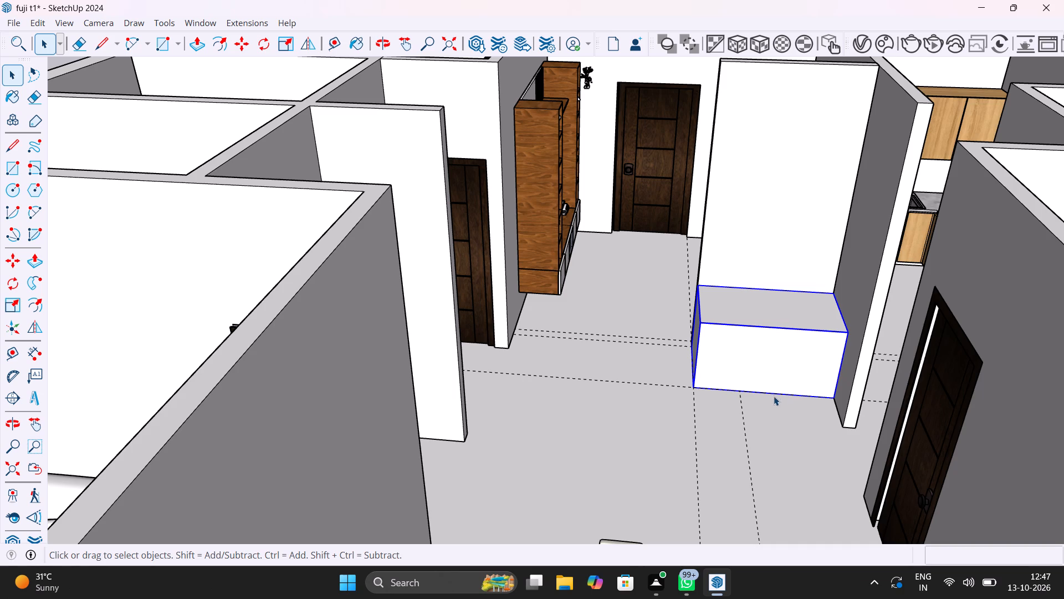
Inside the box's group, copy the bottom edge of the front face 4" upward.
{"action": "scroll", "coordinate": [718, 396], "scroll_direction": "up", "scroll_amount": 11}
{"action": "middle_click_drag", "start_coordinate": [718, 395], "coordinate": [778, 395]}
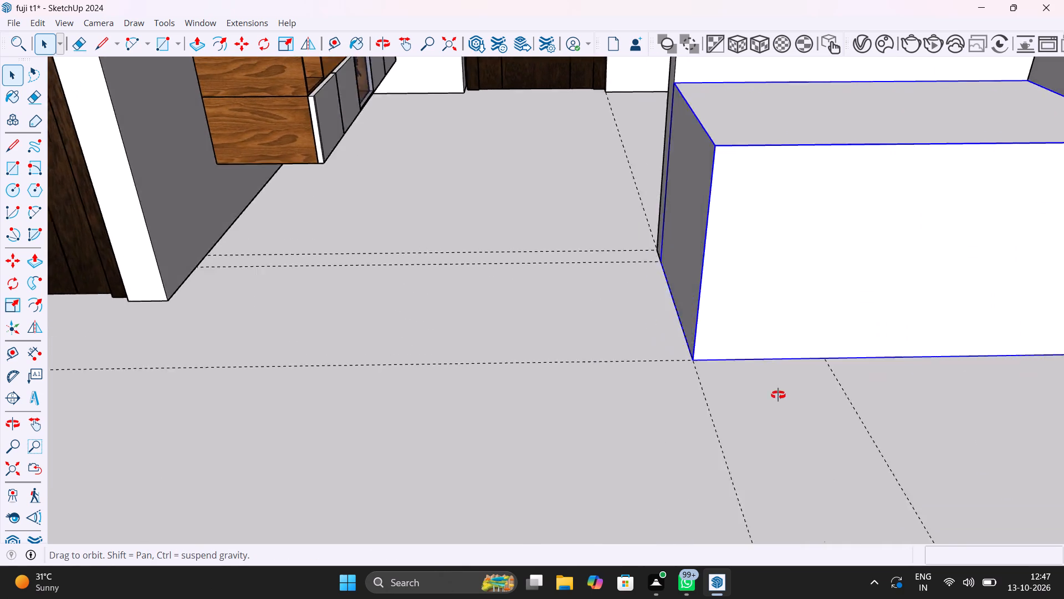
{"action": "middle_click_drag", "start_coordinate": [778, 395], "coordinate": [864, 399]}
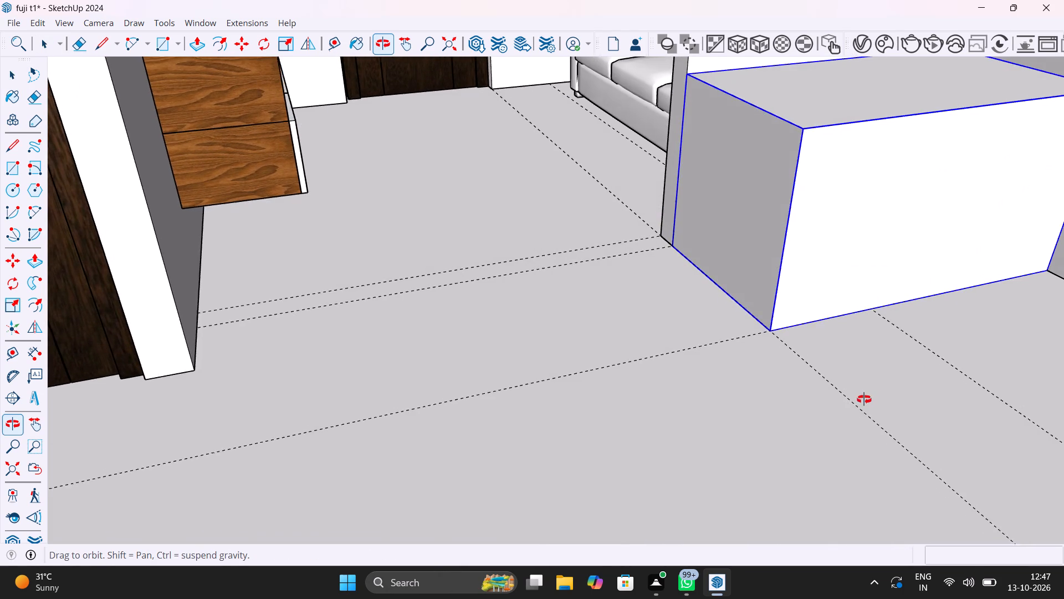
{"action": "middle_click_drag", "start_coordinate": [864, 399], "coordinate": [752, 447]}
{"action": "scroll", "coordinate": [696, 338], "scroll_direction": "up", "scroll_amount": 4}
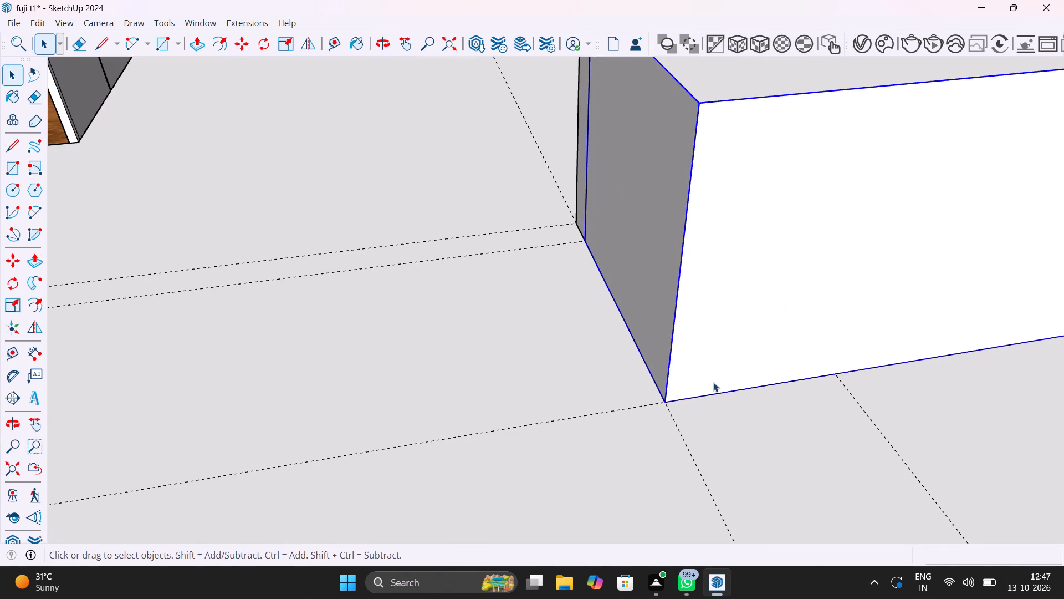
{"action": "double_click", "coordinate": [713, 382]}
{"action": "left_click", "coordinate": [717, 394]}
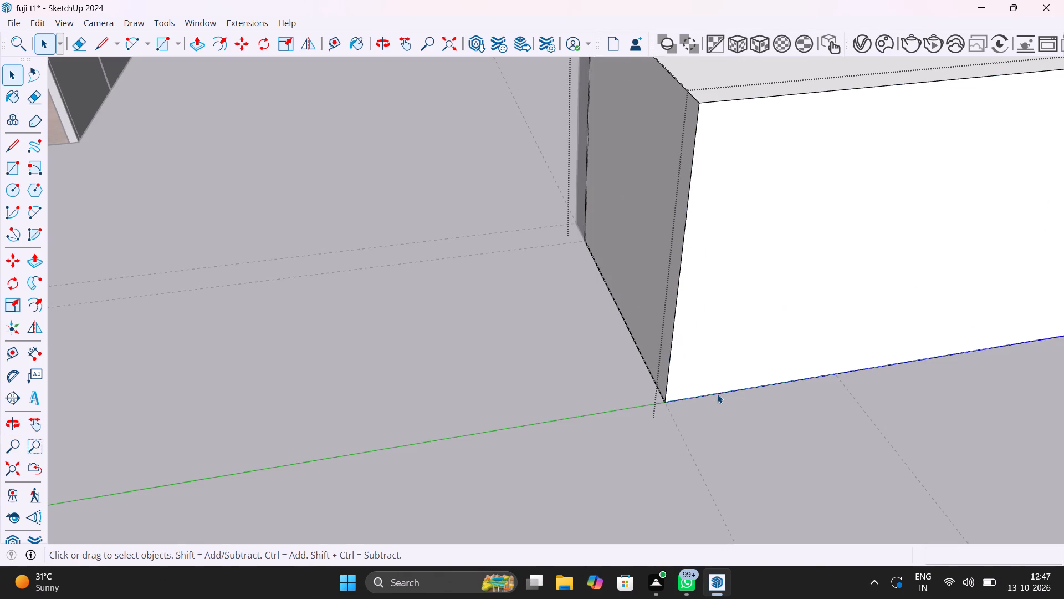
{"action": "key", "text": "m"}
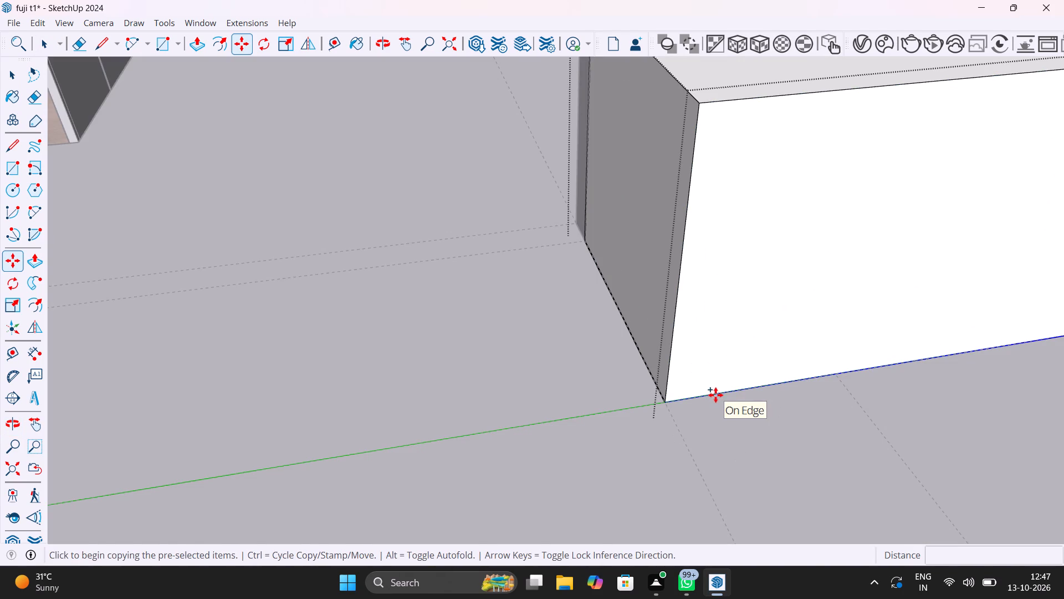
{"action": "left_click", "coordinate": [670, 399]}
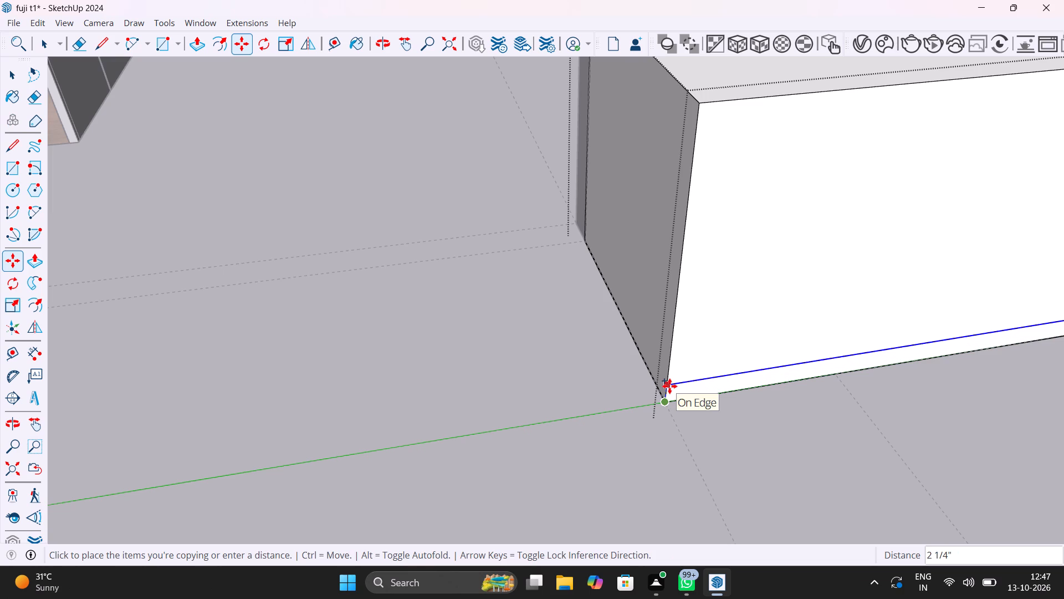
{"action": "type", "text": "4\""}
{"action": "key", "text": "Return"}
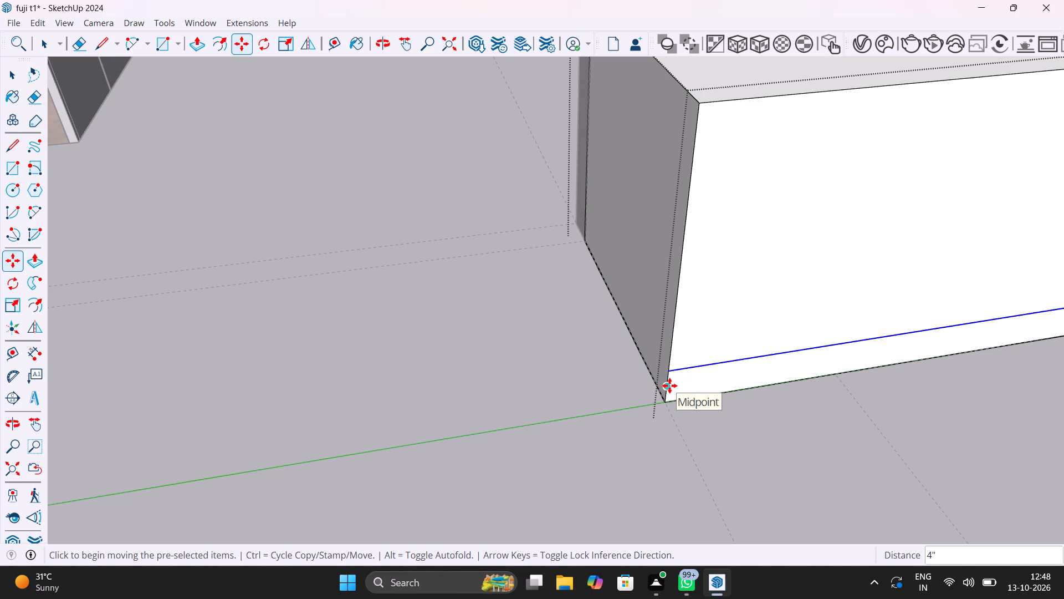
{"action": "key", "text": "space"}
Push the 4" strip at the base of the front face inward 3" as a toe-kick and close the group.
{"action": "left_click", "coordinate": [694, 383]}
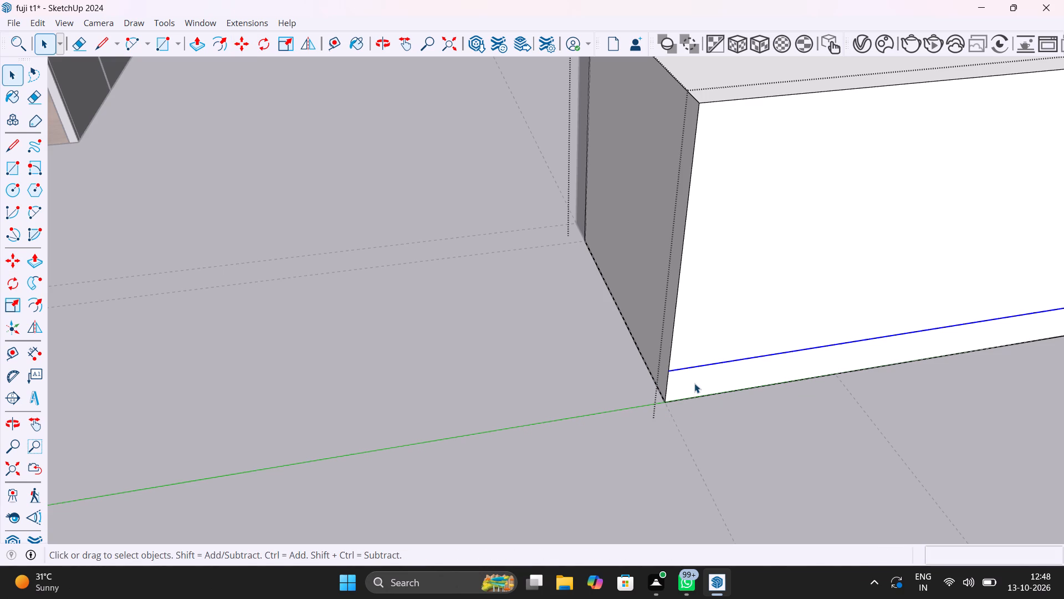
{"action": "key", "text": "p"}
{"action": "left_click", "coordinate": [694, 383]}
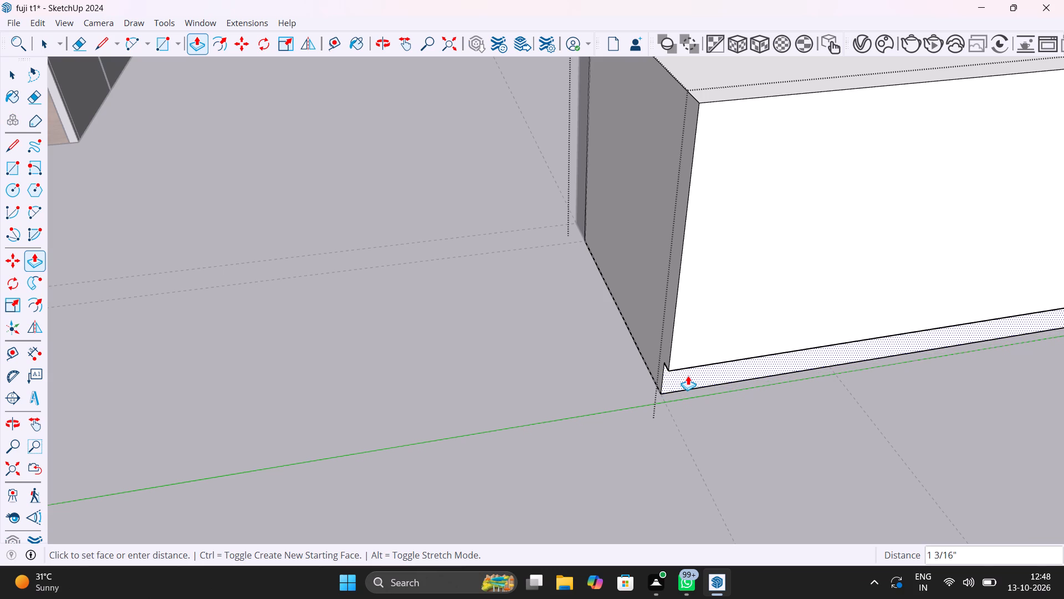
{"action": "type", "text": "3\""}
{"action": "key", "text": "Return"}
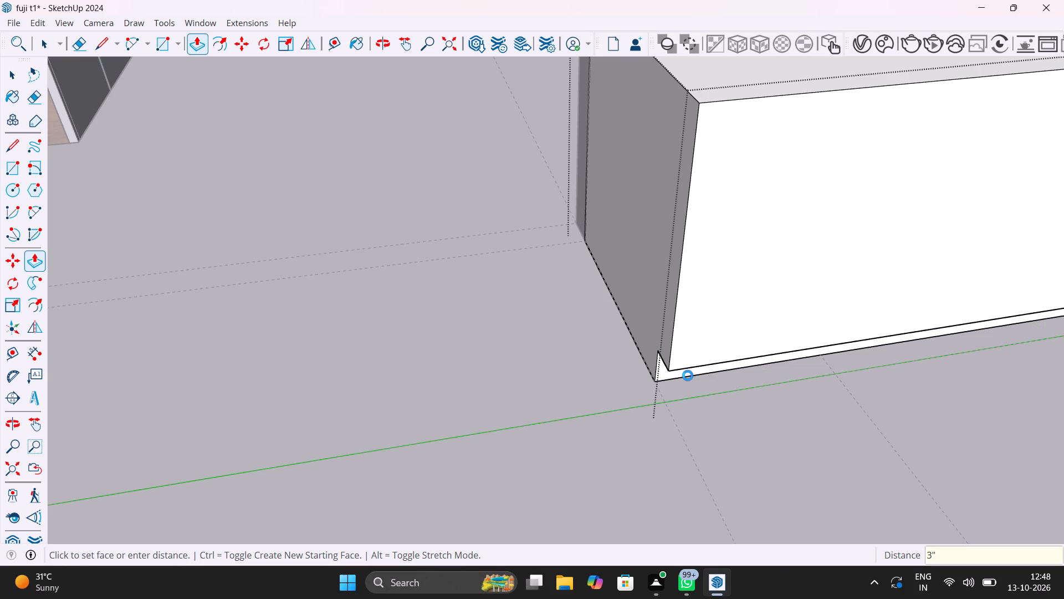
{"action": "key", "text": "space"}
{"action": "left_click", "coordinate": [572, 374]}
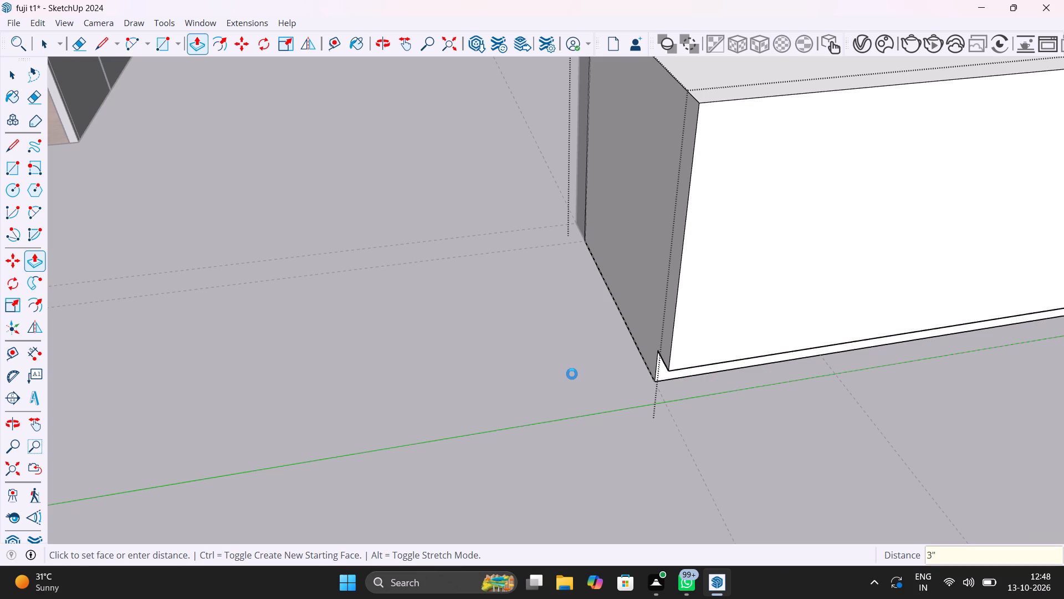
{"action": "left_click", "coordinate": [572, 386]}
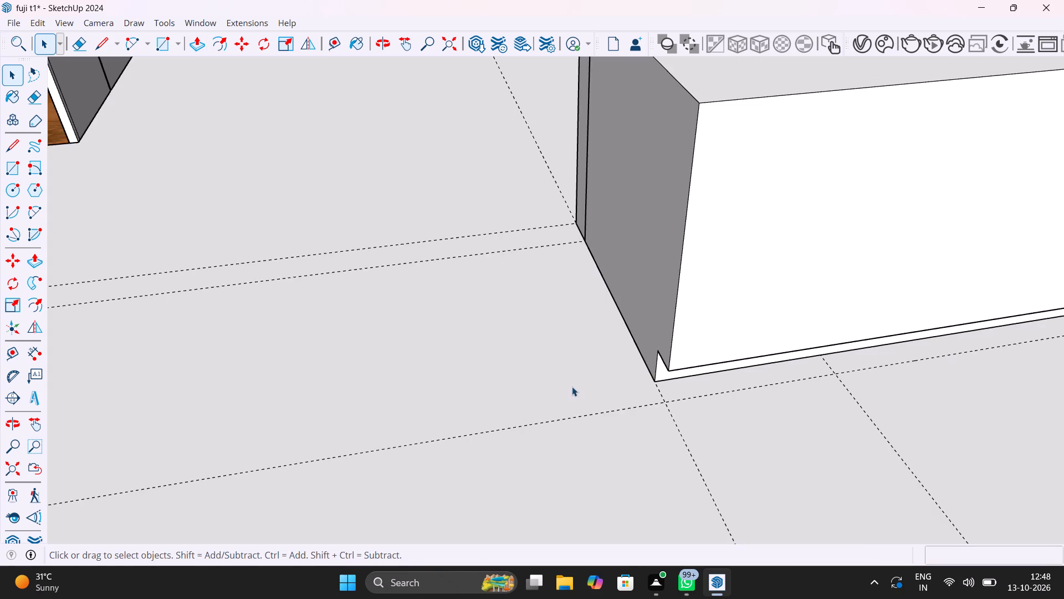
Draw a 2' 2" by 4' 6" rectangle over the box's front face above the toe-kick and extrude it outward 1".
{"action": "scroll", "coordinate": [572, 386], "scroll_direction": "down", "scroll_amount": 4}
{"action": "scroll", "coordinate": [650, 384], "scroll_direction": "down", "scroll_amount": 1}
{"action": "middle_click_drag", "start_coordinate": [649, 382], "coordinate": [562, 314]}
{"action": "key", "text": "r"}
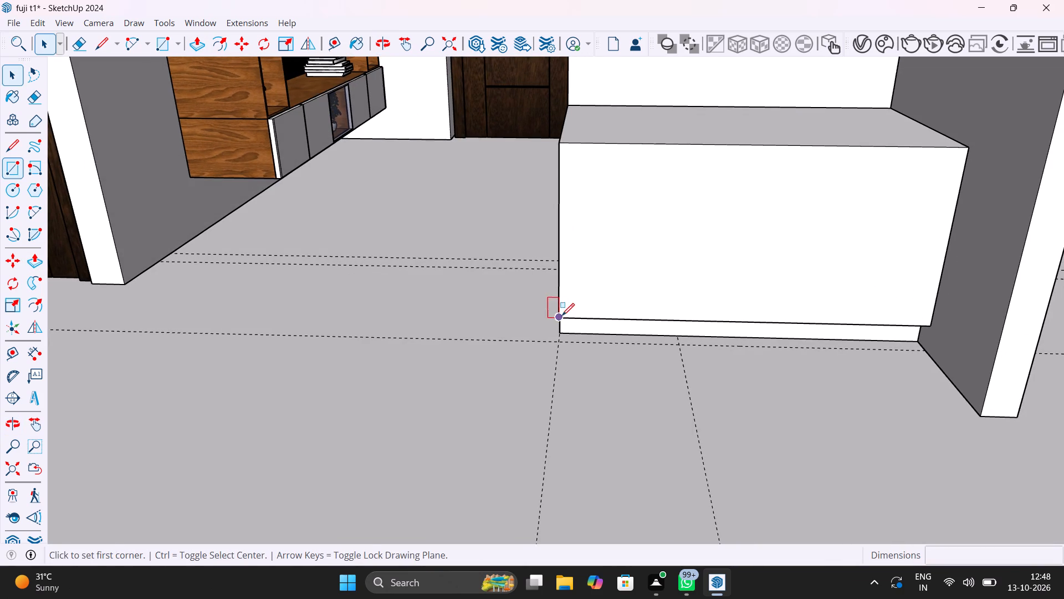
{"action": "left_click", "coordinate": [557, 143]}
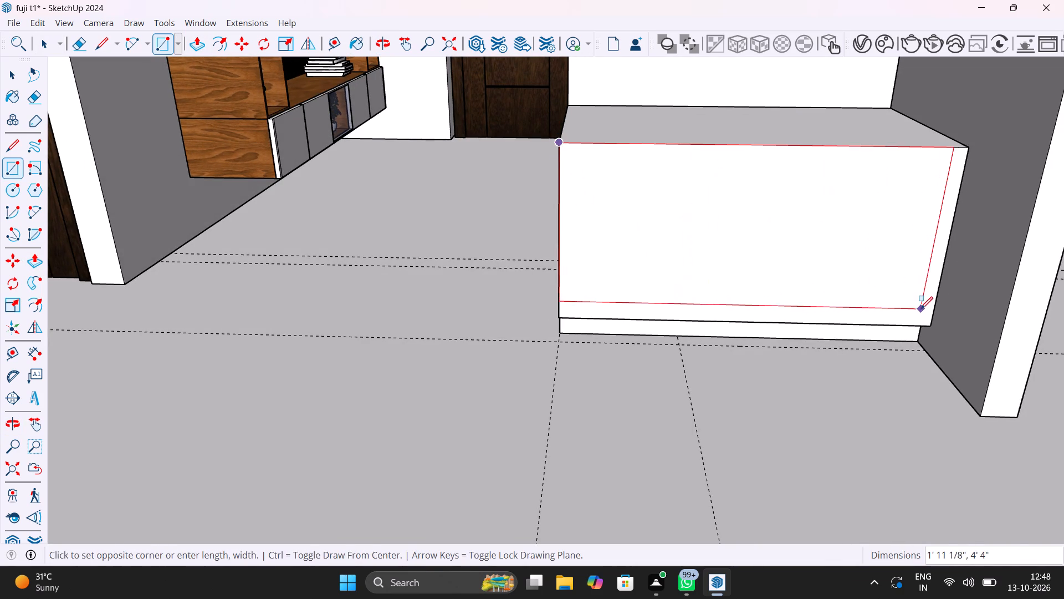
{"action": "left_click", "coordinate": [929, 322]}
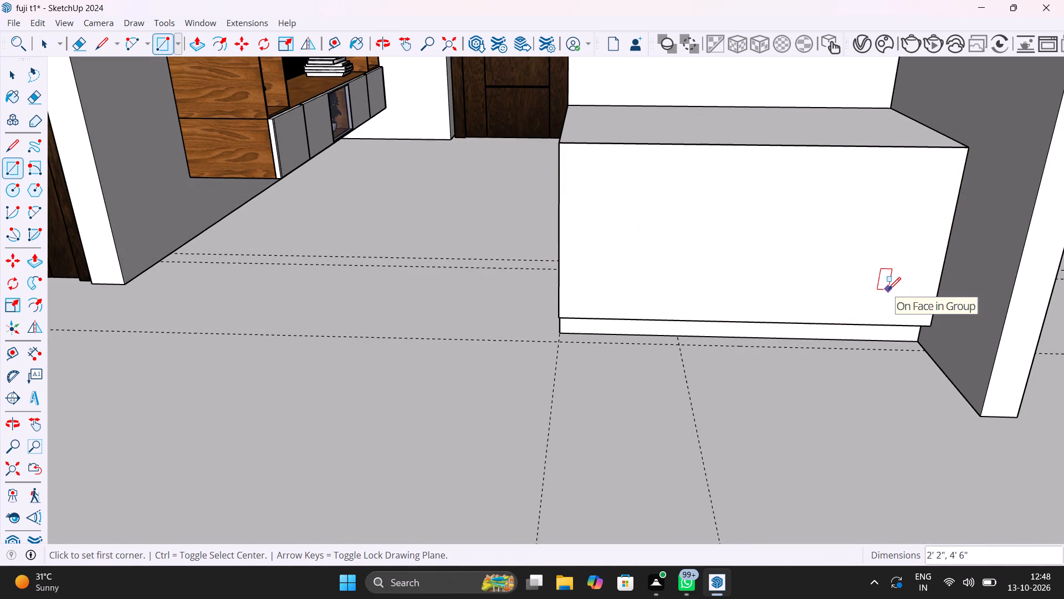
{"action": "key", "text": "p"}
{"action": "left_click", "coordinate": [853, 255]}
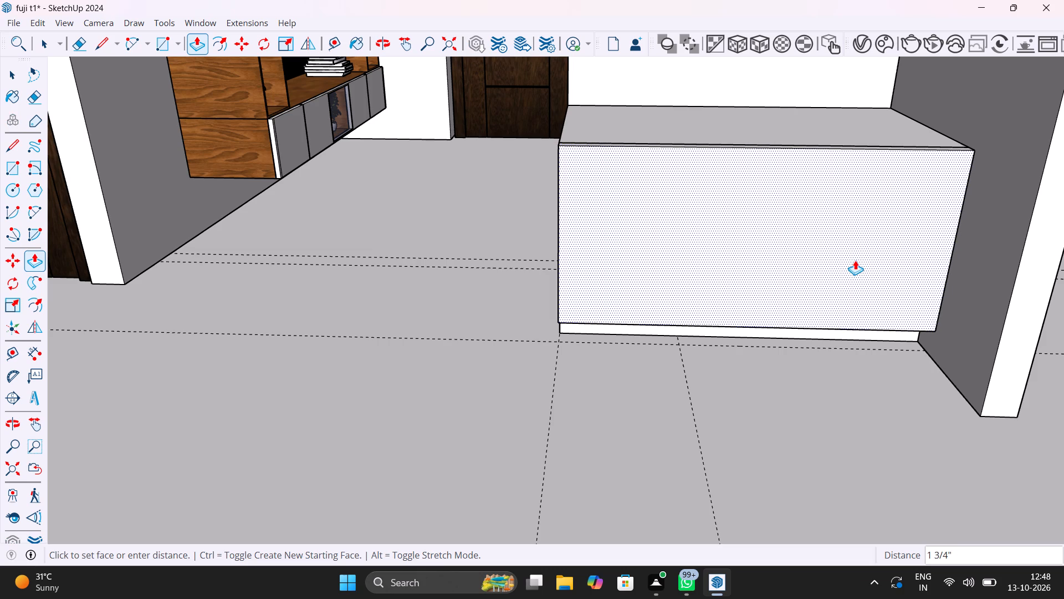
{"action": "type", "text": "1\""}
{"action": "key", "text": "Return"}
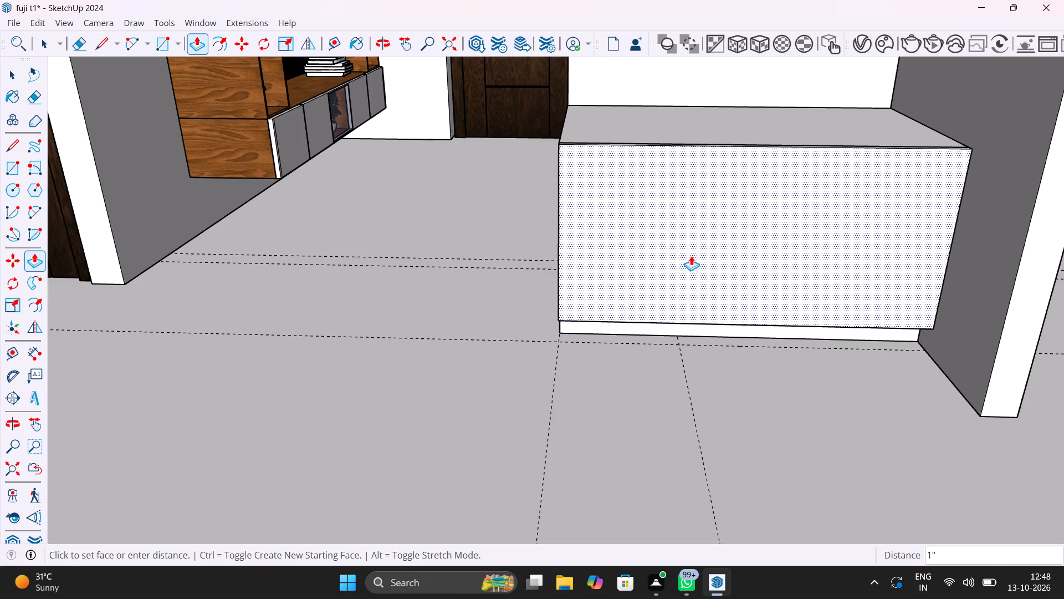
{"action": "key", "text": "space"}
Group all the geometry of the 1" front panel and deselect it.
{"action": "middle_click_drag", "start_coordinate": [651, 223], "coordinate": [829, 315]}
{"action": "scroll", "coordinate": [752, 229], "scroll_direction": "up", "scroll_amount": 5}
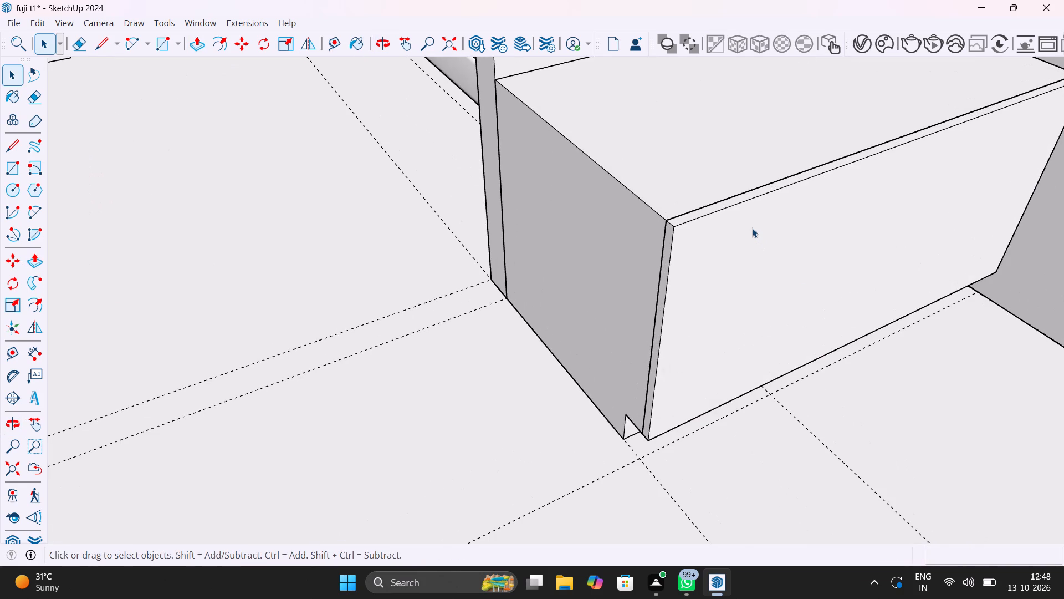
{"action": "triple_click", "coordinate": [752, 227]}
{"action": "left_click", "coordinate": [752, 227]}
{"action": "right_click", "coordinate": [752, 227]}
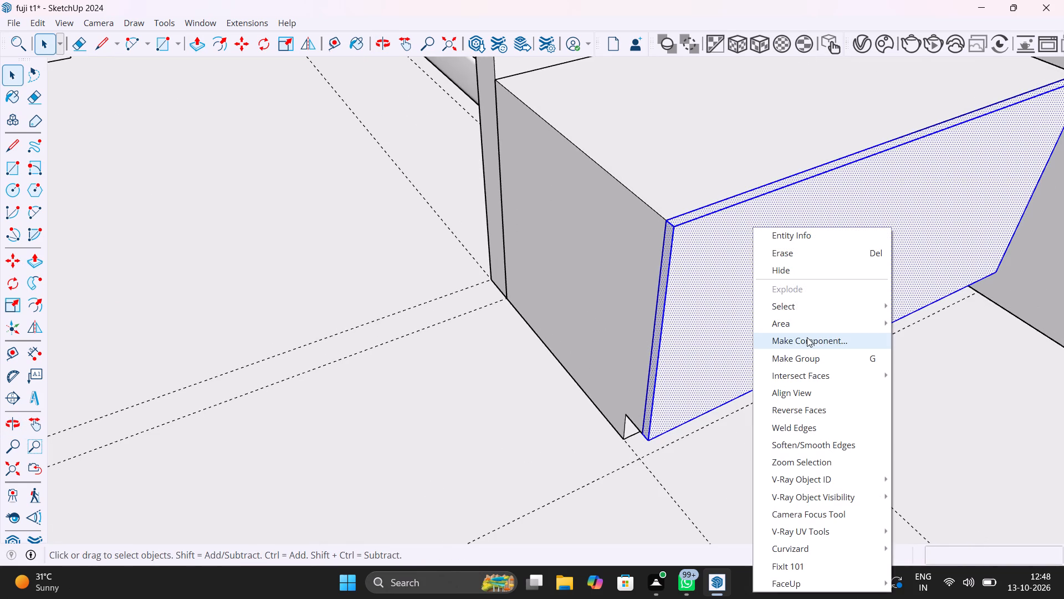
{"action": "left_click", "coordinate": [814, 354]}
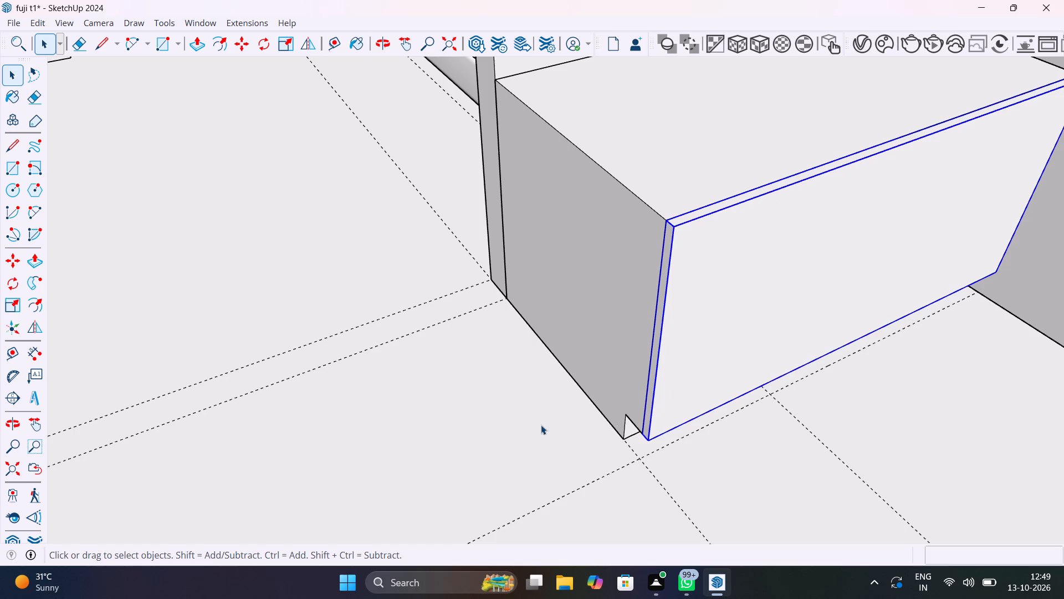
{"action": "left_click", "coordinate": [515, 424]}
Open the front panel's group and copy its vertical edge at the open end 18 mm inward across the front face.
{"action": "middle_click_drag", "start_coordinate": [688, 333], "coordinate": [566, 352]}
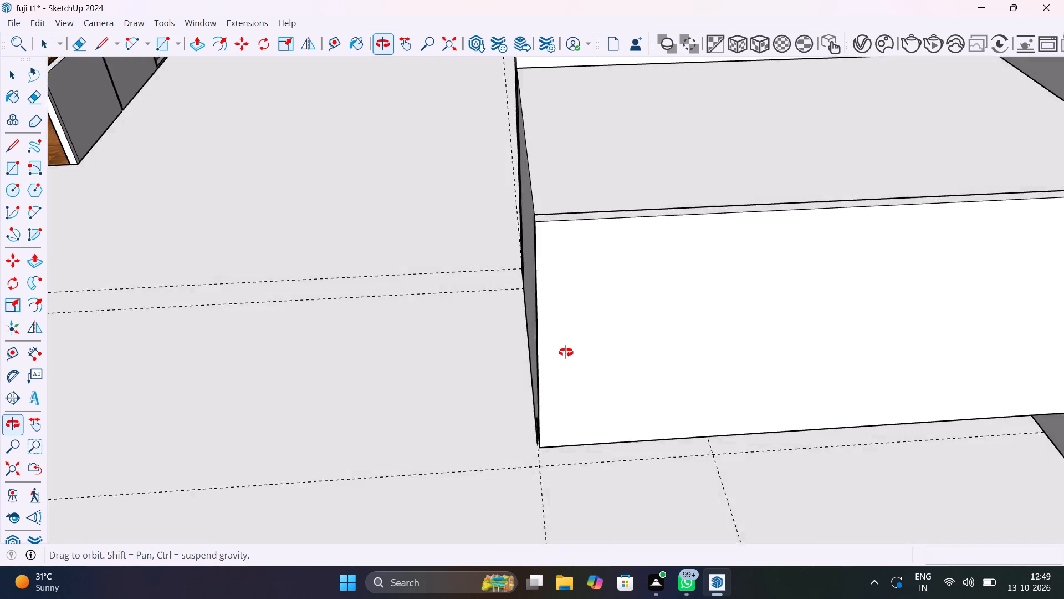
{"action": "middle_click_drag", "start_coordinate": [566, 352], "coordinate": [580, 364]}
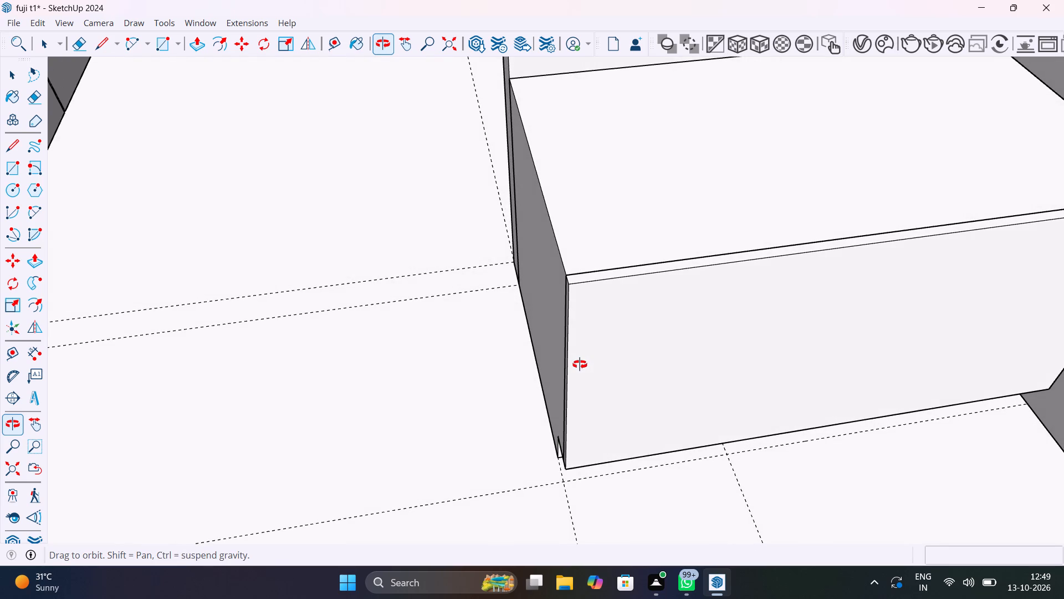
{"action": "middle_click_drag", "start_coordinate": [580, 364], "coordinate": [601, 251]}
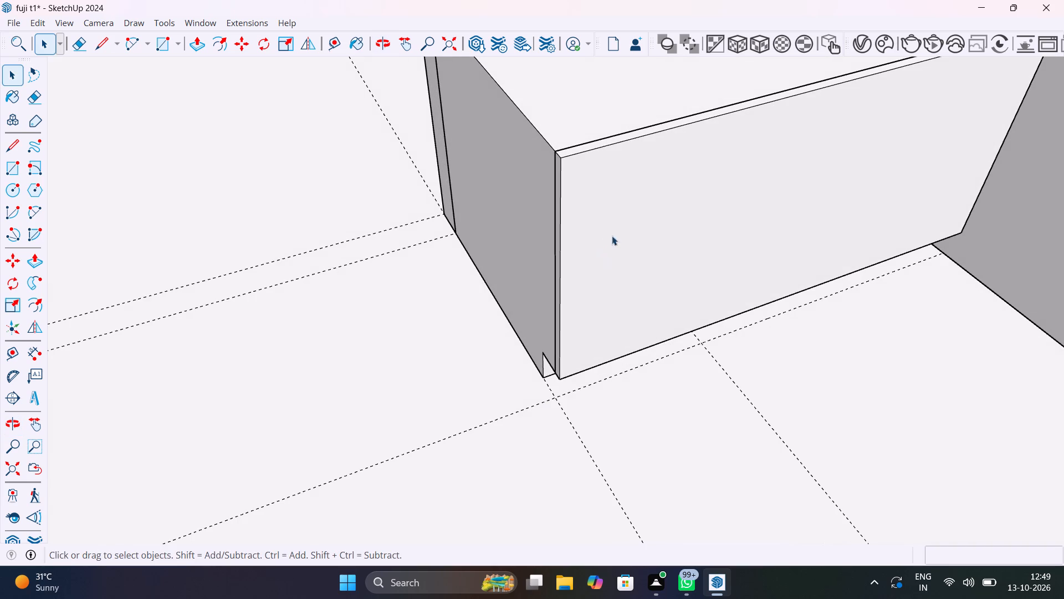
{"action": "left_click", "coordinate": [585, 190]}
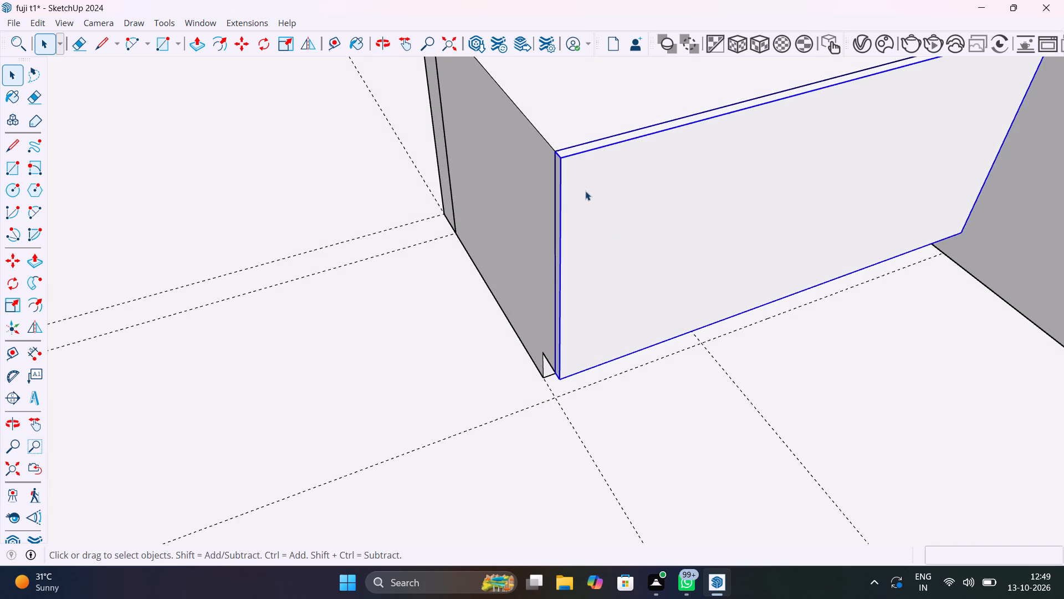
{"action": "double_click", "coordinate": [585, 191]}
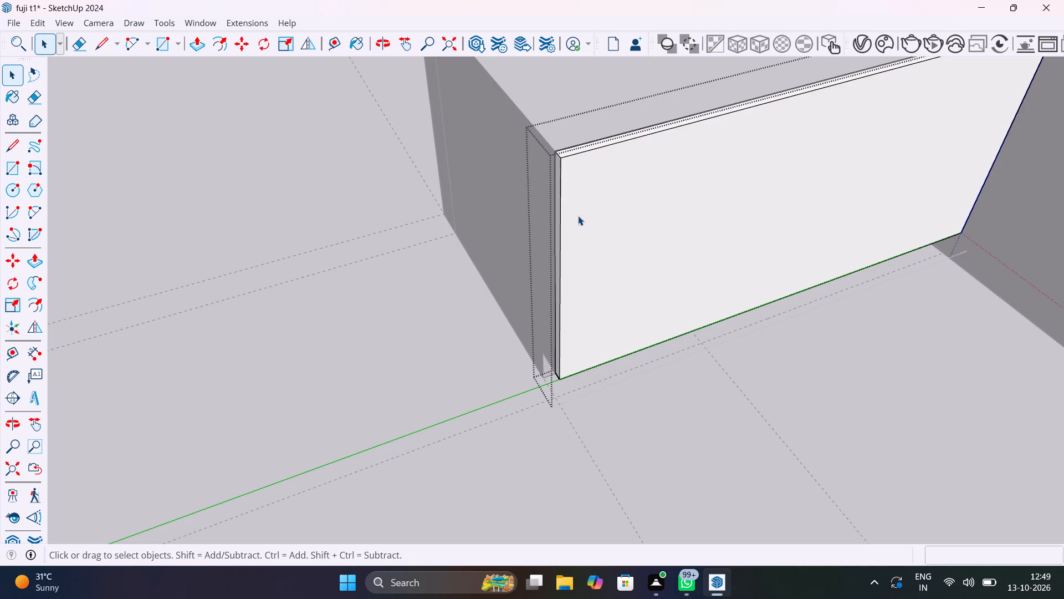
{"action": "key", "text": "m"}
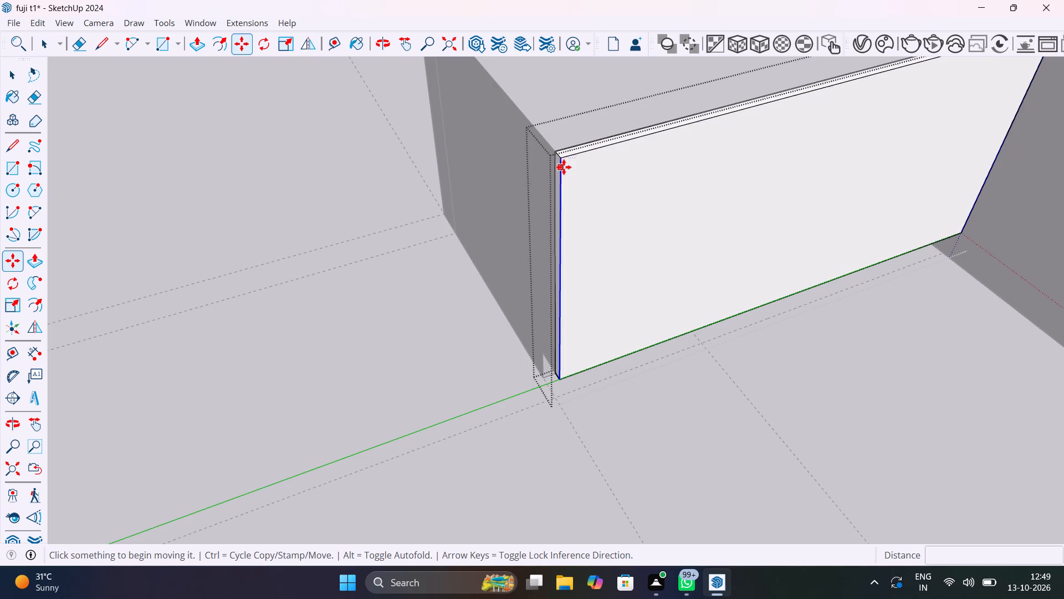
{"action": "key", "text": "space"}
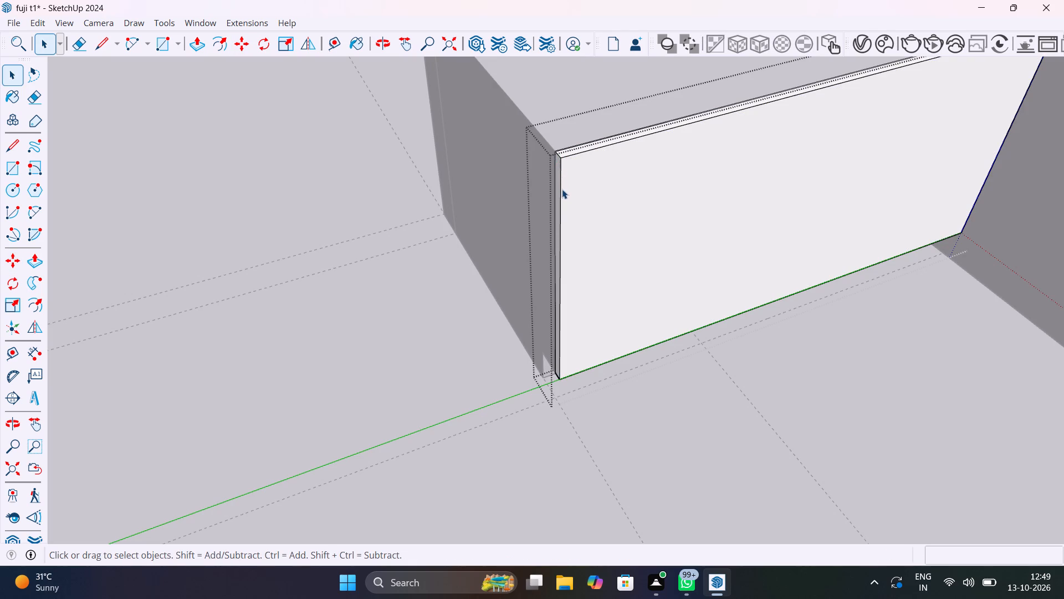
{"action": "left_click", "coordinate": [562, 189]}
{"action": "key", "text": "m"}
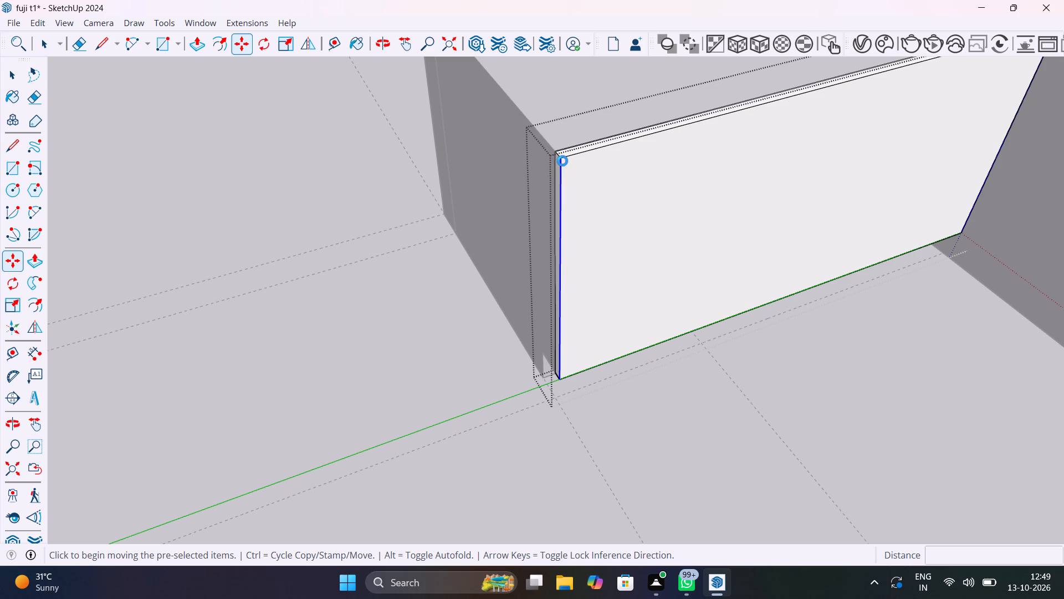
{"action": "left_click", "coordinate": [562, 160]}
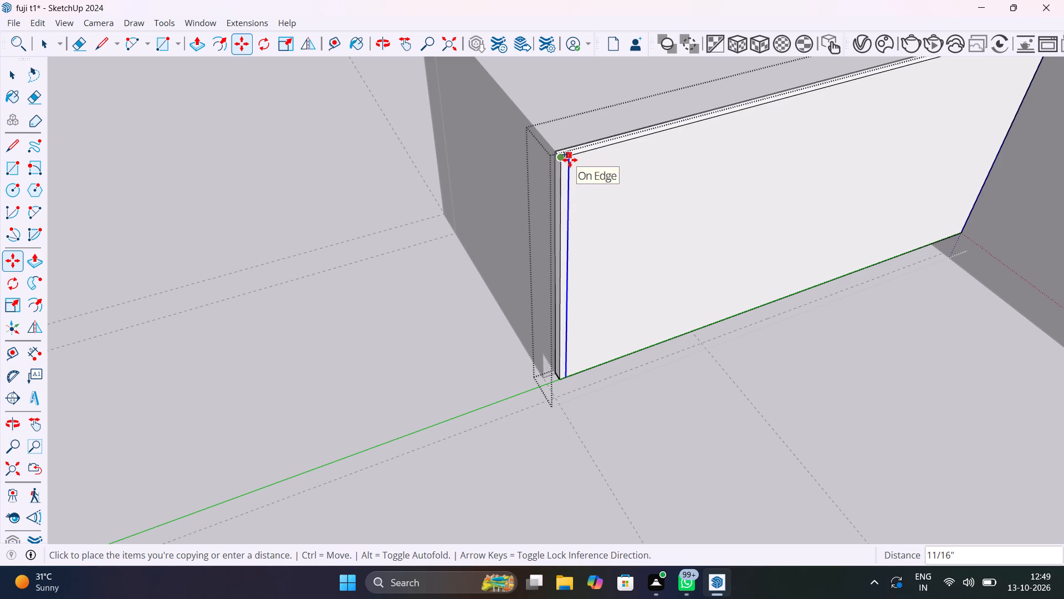
{"action": "type", "text": "18mm"}
{"action": "key", "text": "Return"}
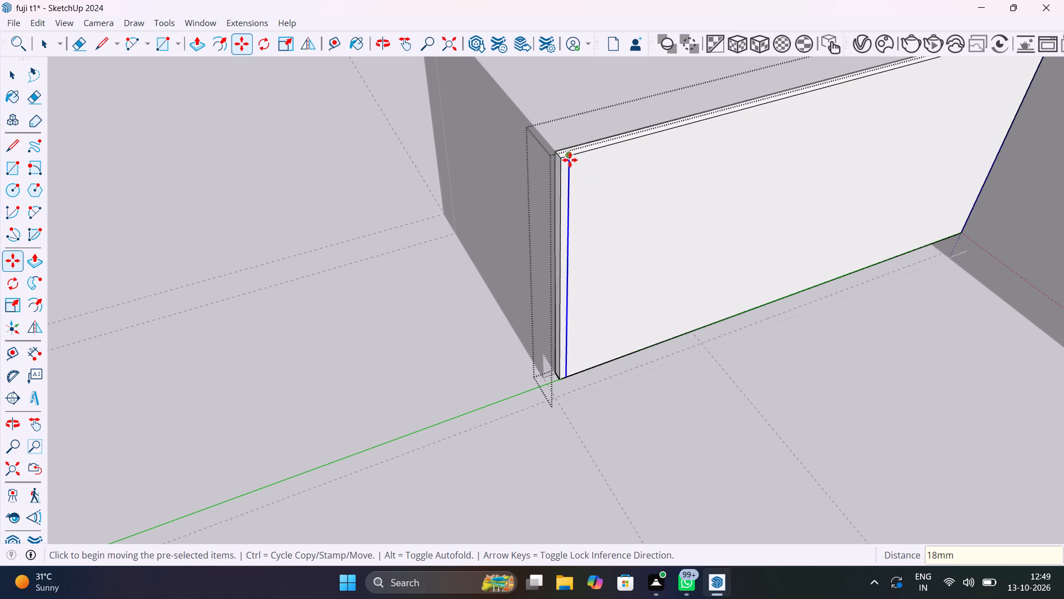
Copy the front panel's opposite vertical edge, beside the wall, 18 mm inward across the front face.
{"action": "middle_click_drag", "start_coordinate": [591, 181], "coordinate": [556, 195], "text": "shift"}
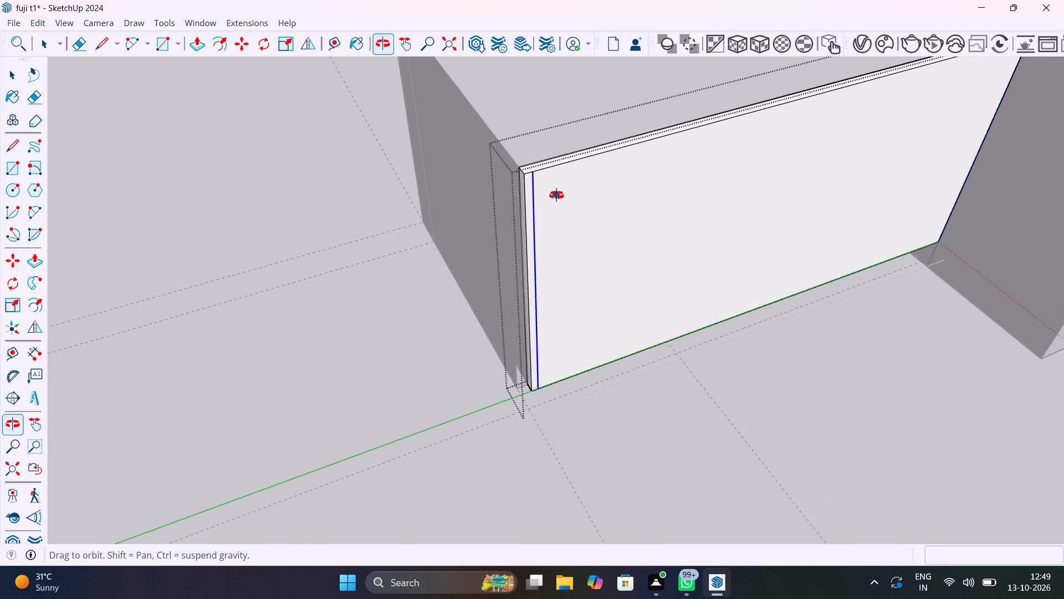
{"action": "middle_click_drag", "start_coordinate": [556, 195], "coordinate": [420, 156], "text": "shift"}
{"action": "key", "text": "space"}
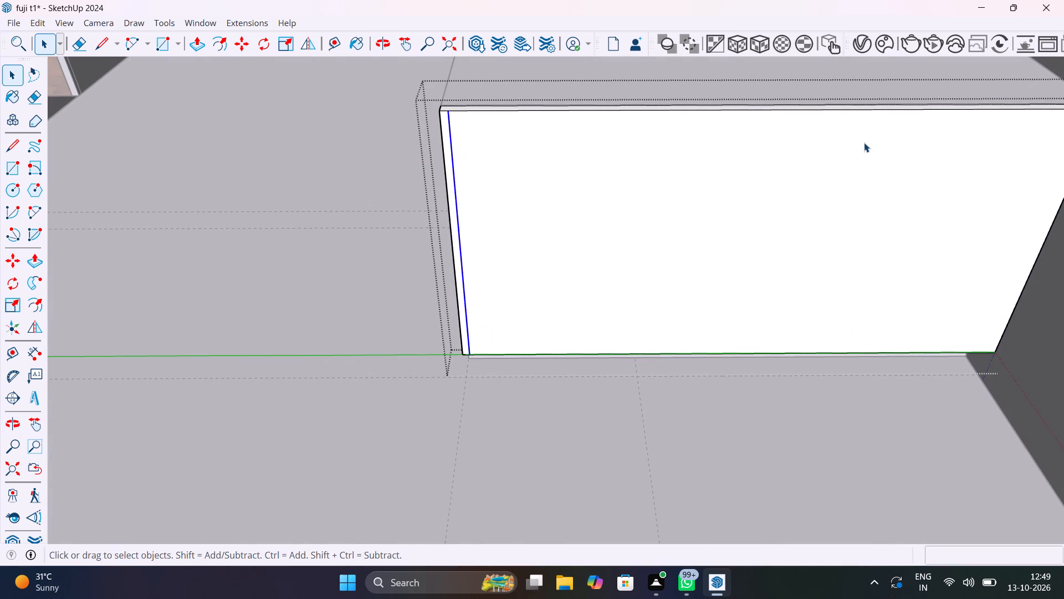
{"action": "middle_click_drag", "start_coordinate": [869, 153], "coordinate": [642, 206], "text": "shift"}
{"action": "scroll", "coordinate": [856, 184], "scroll_direction": "up", "scroll_amount": 5}
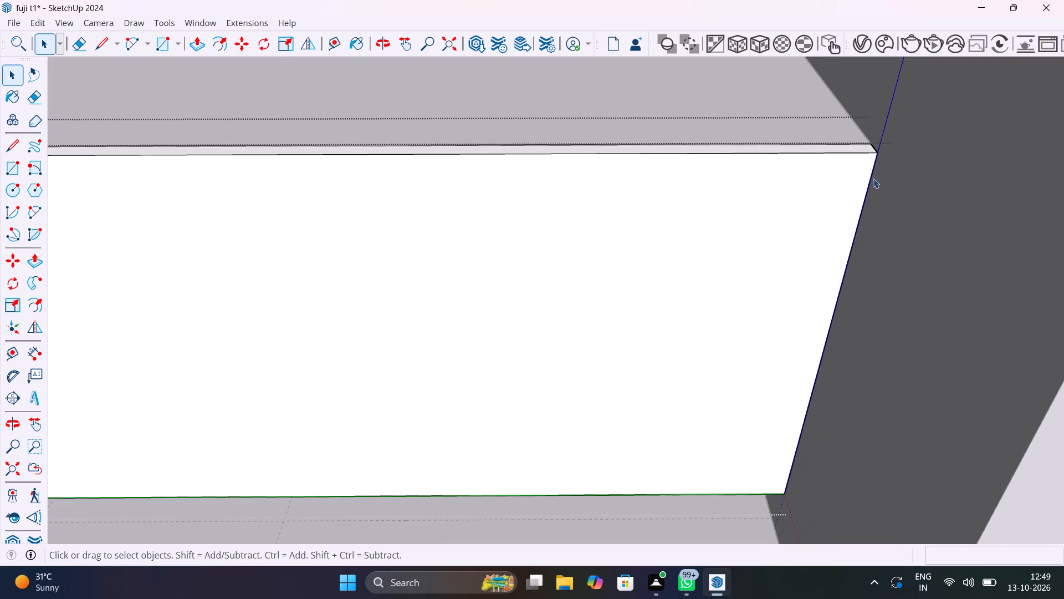
{"action": "left_click", "coordinate": [873, 181]}
{"action": "left_click", "coordinate": [869, 191]}
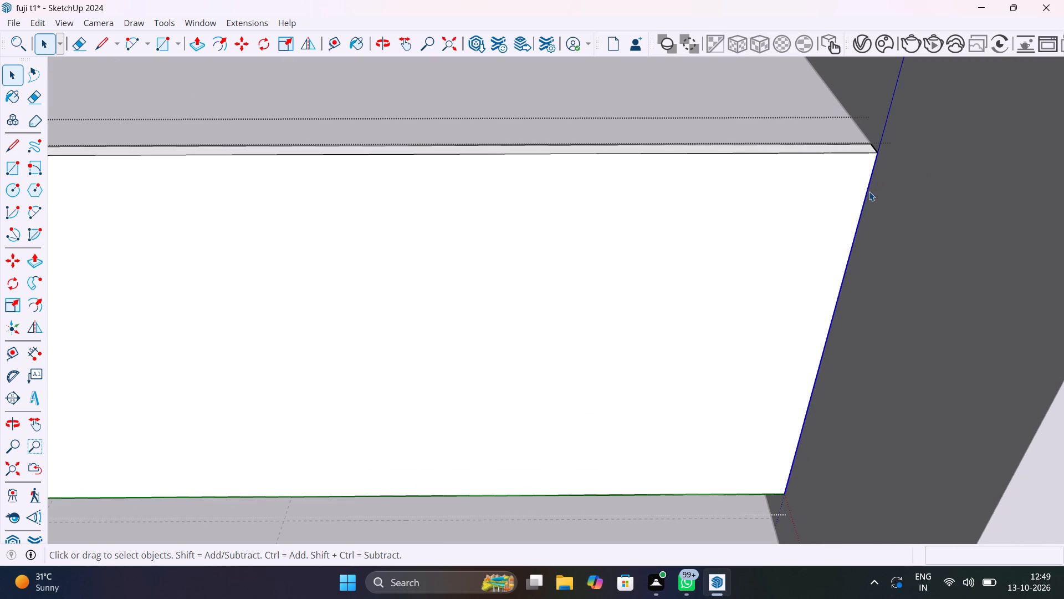
{"action": "key", "text": "m"}
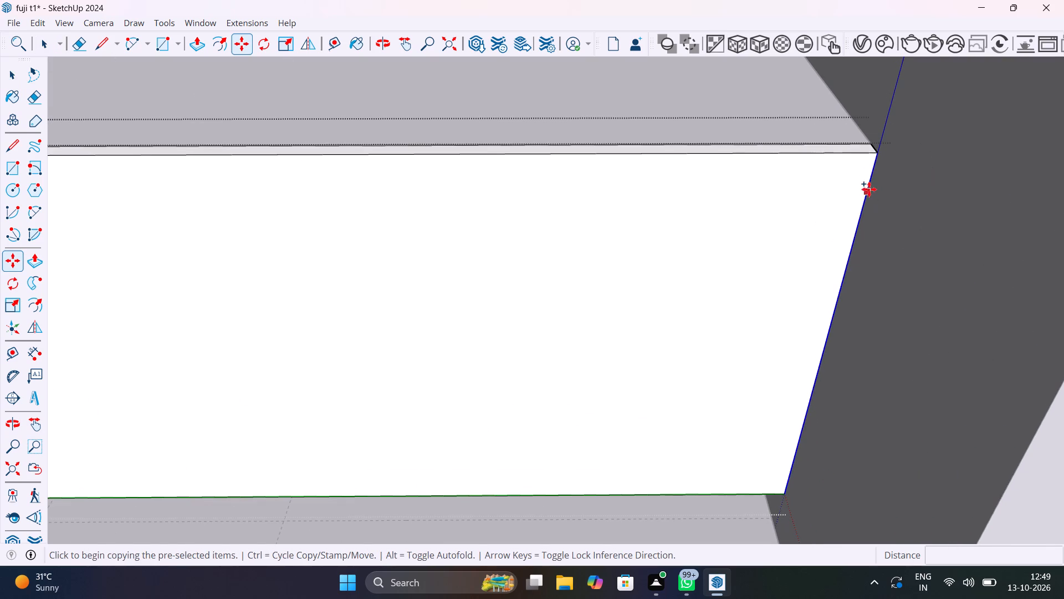
{"action": "left_click", "coordinate": [875, 153]}
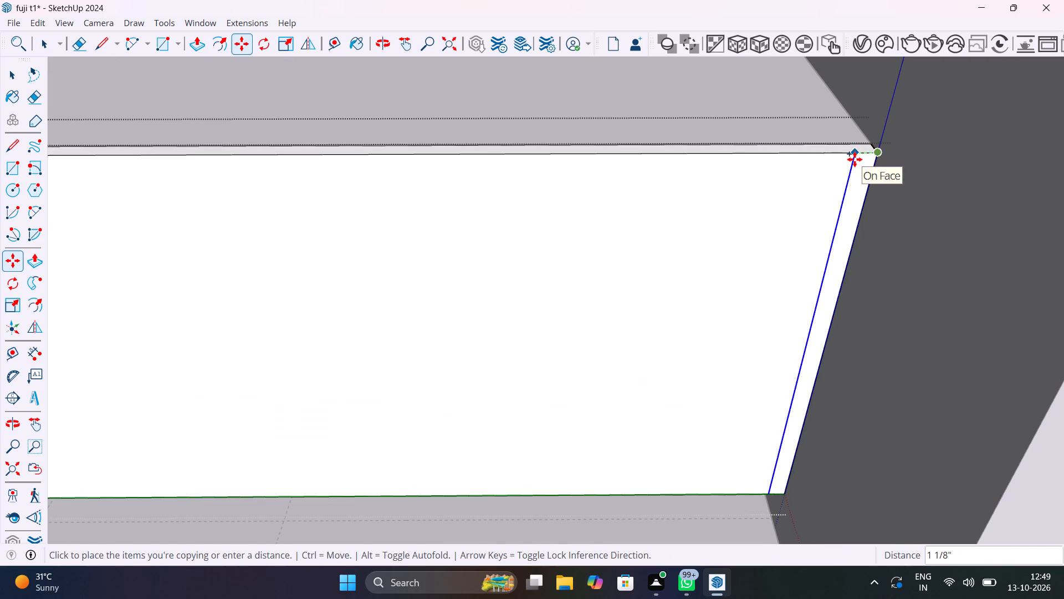
{"action": "type", "text": "18mm"}
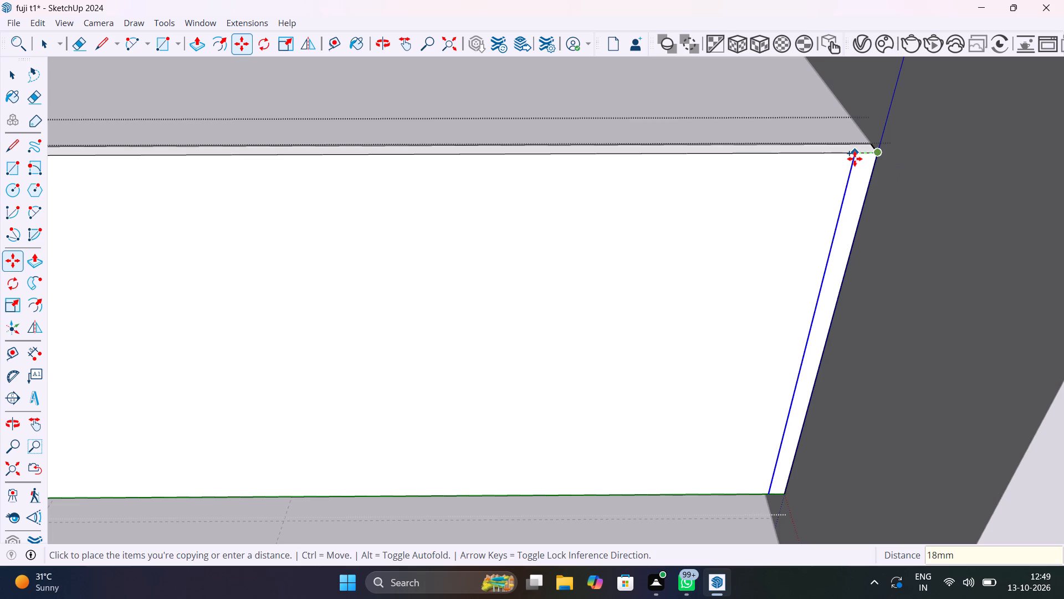
{"action": "key", "text": "Return"}
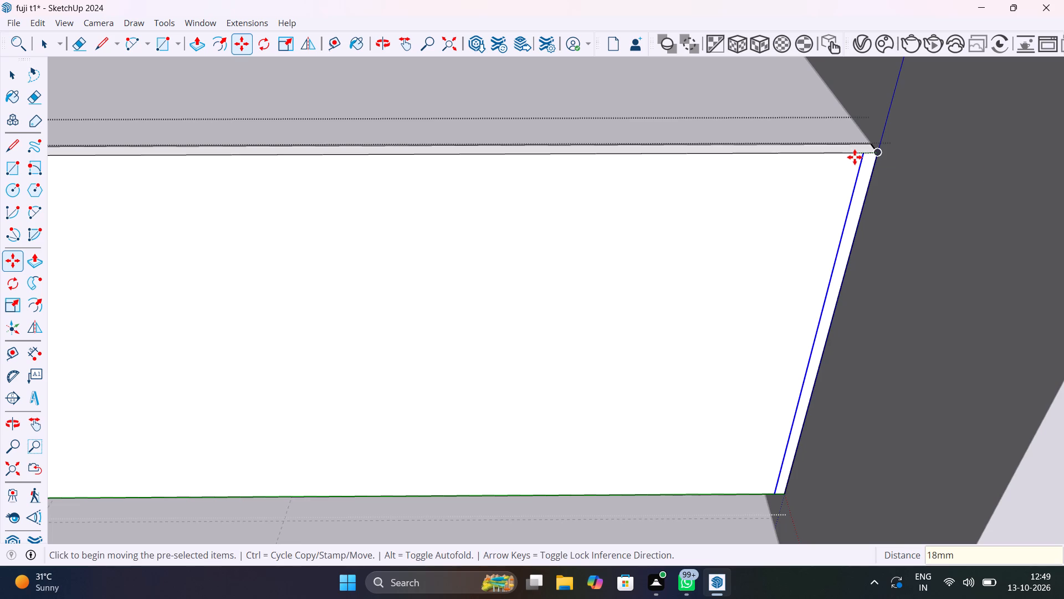
Copy the inset line near the wall onto the opposite inset line and divide the span into three equal parts (3/).
{"action": "scroll", "coordinate": [856, 169], "scroll_direction": "down", "scroll_amount": 7}
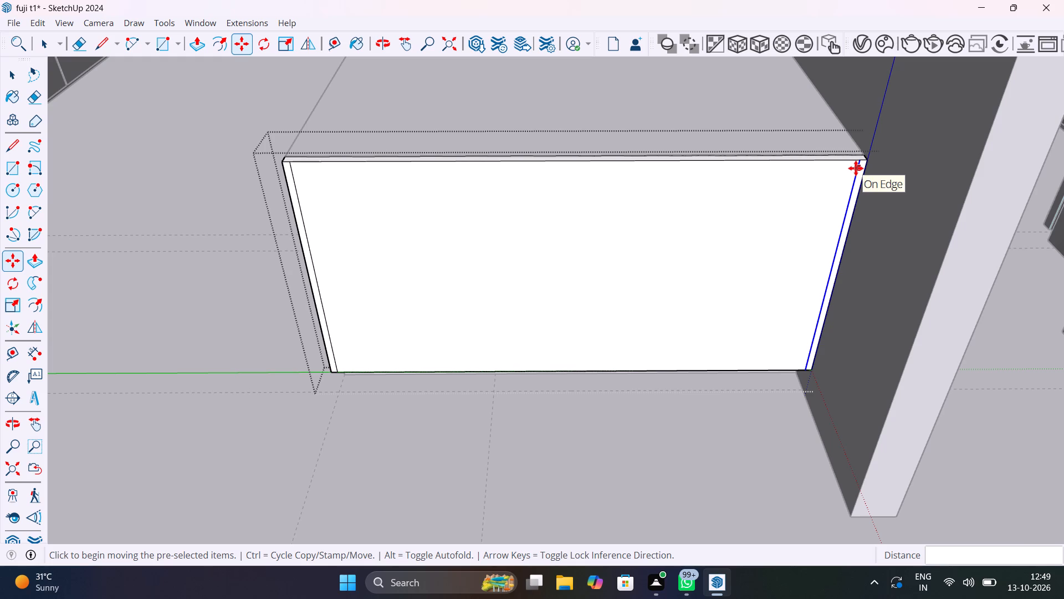
{"action": "key", "text": "space"}
{"action": "type", "text": "m"}
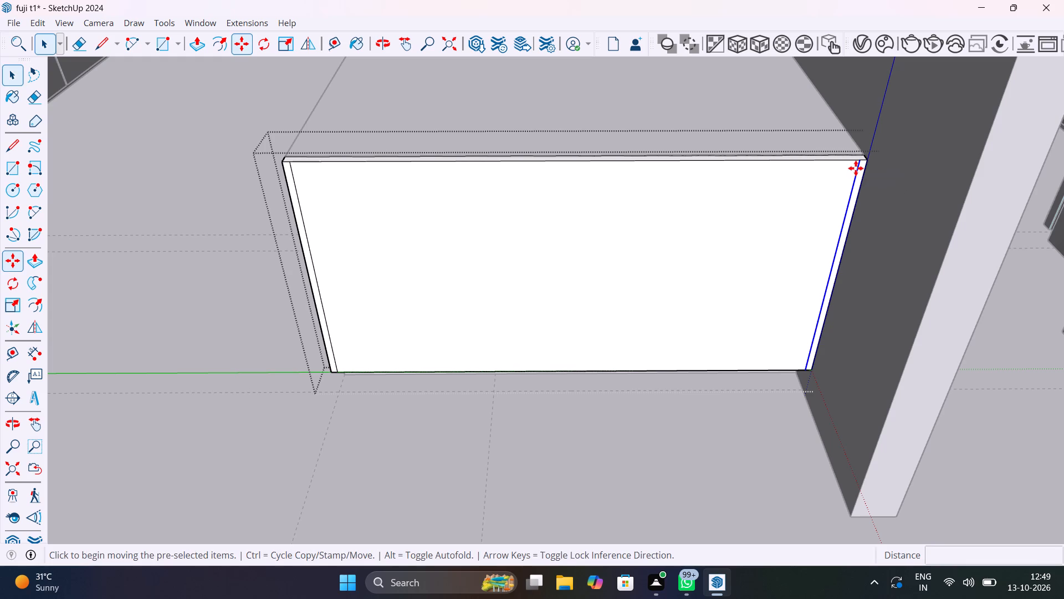
{"action": "left_click", "coordinate": [862, 160]}
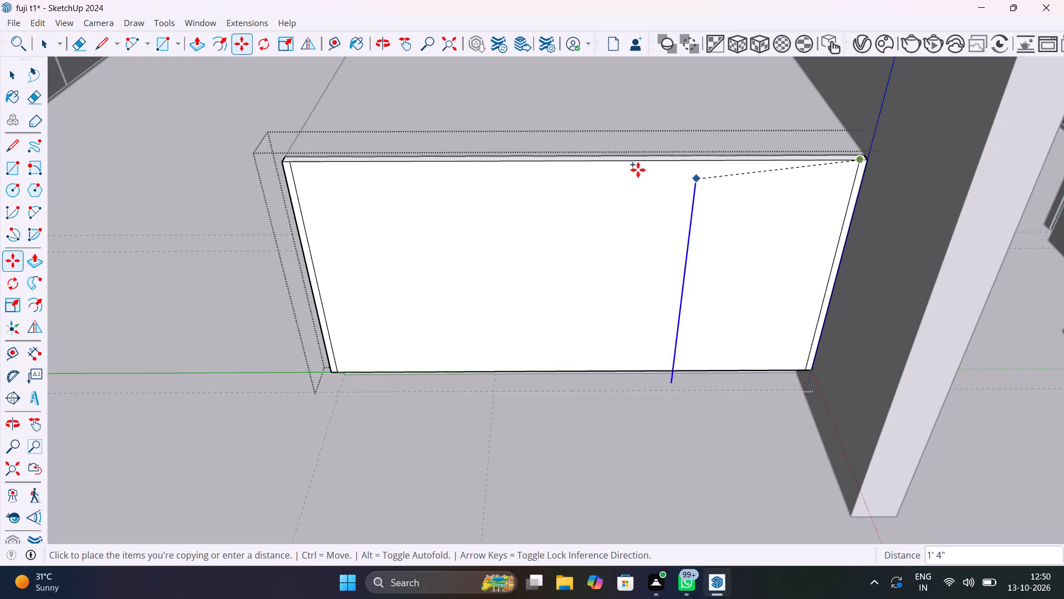
{"action": "left_click", "coordinate": [287, 164]}
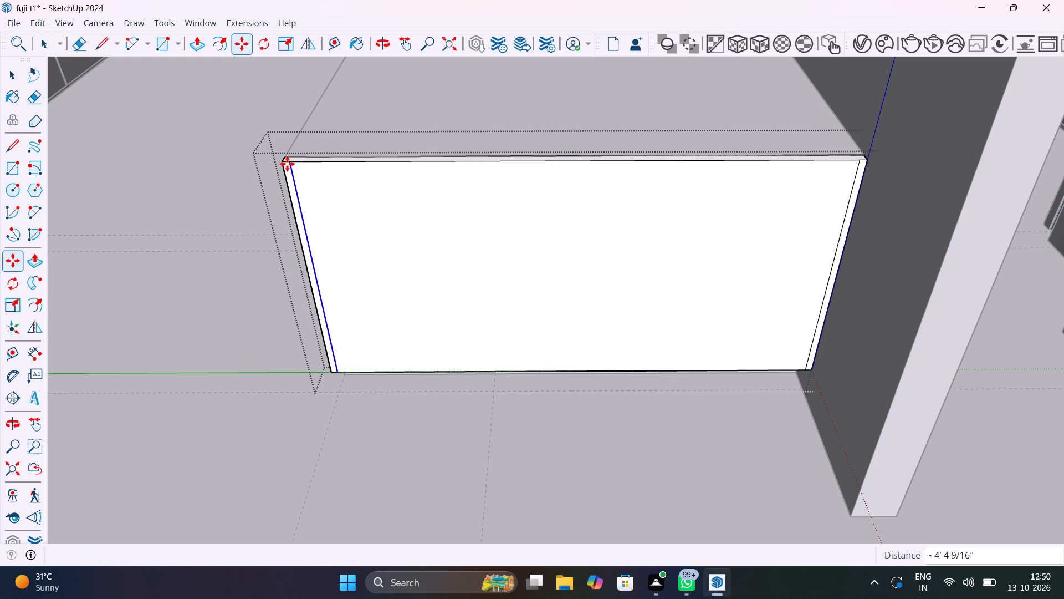
{"action": "type", "text": "3/"}
{"action": "key", "text": "Return"}
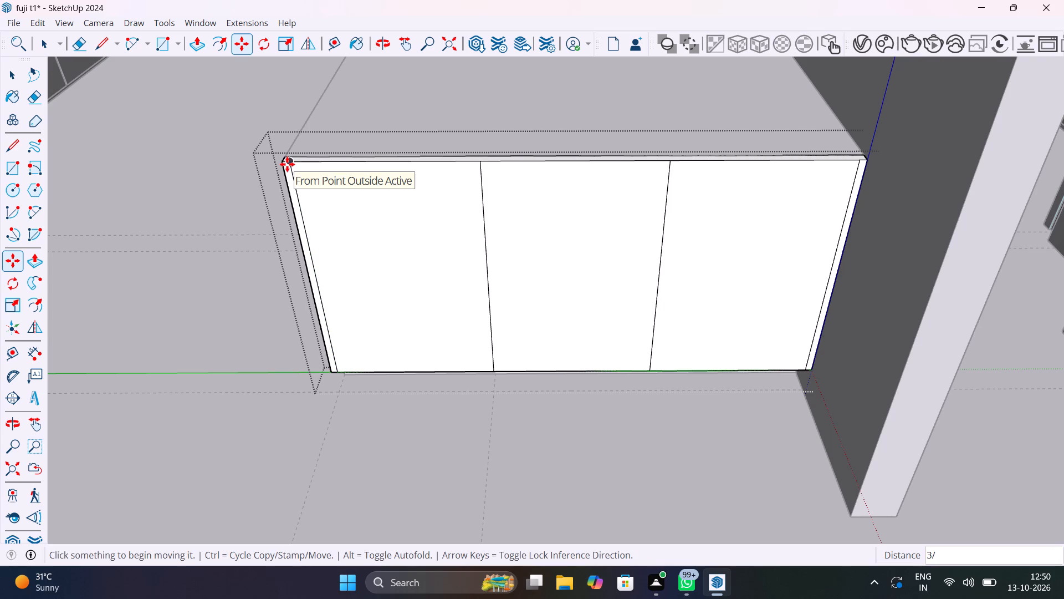
{"action": "key", "text": "space"}
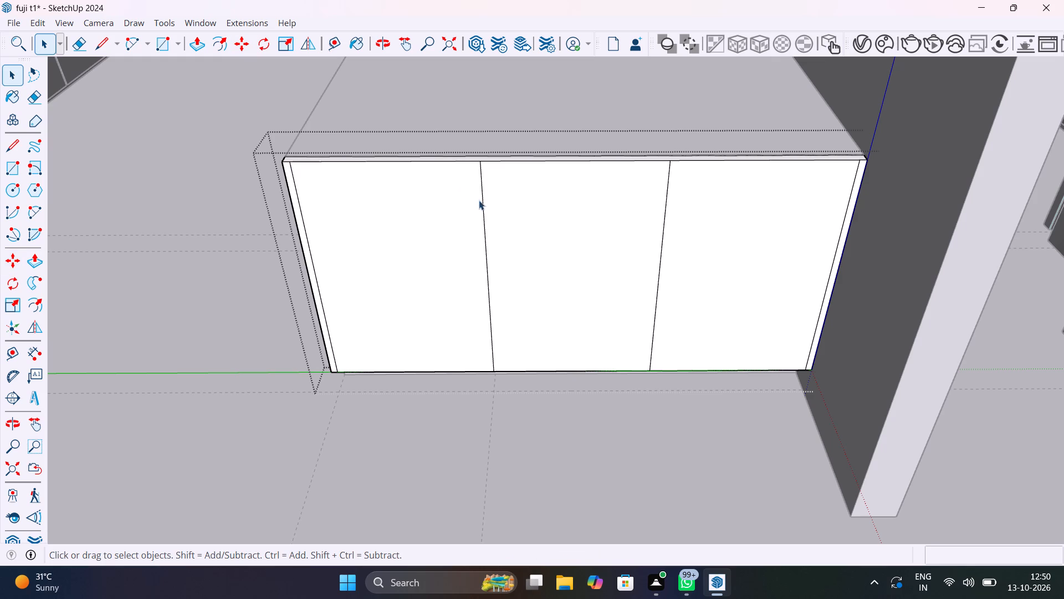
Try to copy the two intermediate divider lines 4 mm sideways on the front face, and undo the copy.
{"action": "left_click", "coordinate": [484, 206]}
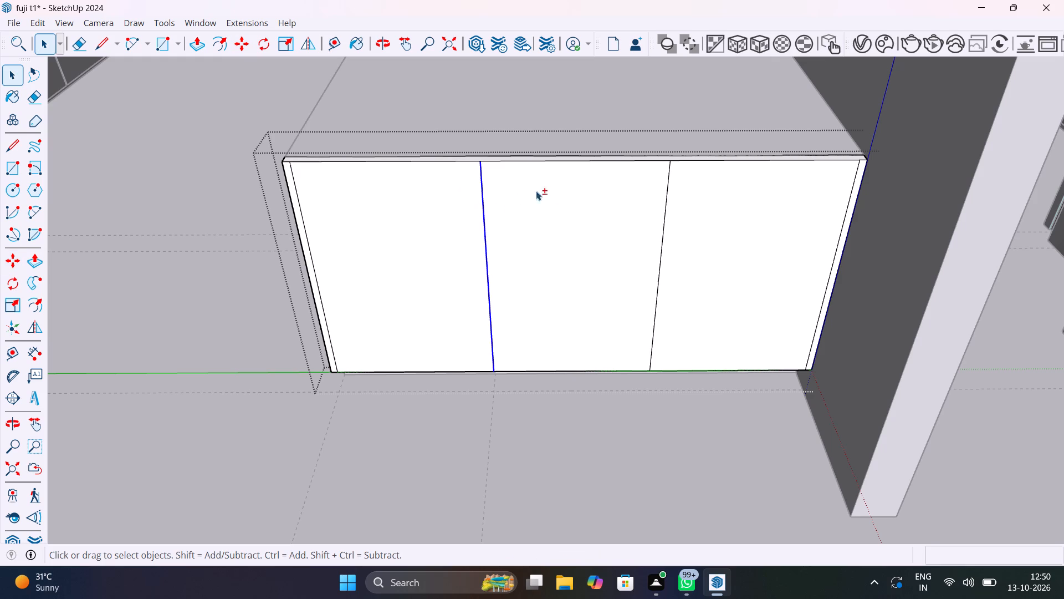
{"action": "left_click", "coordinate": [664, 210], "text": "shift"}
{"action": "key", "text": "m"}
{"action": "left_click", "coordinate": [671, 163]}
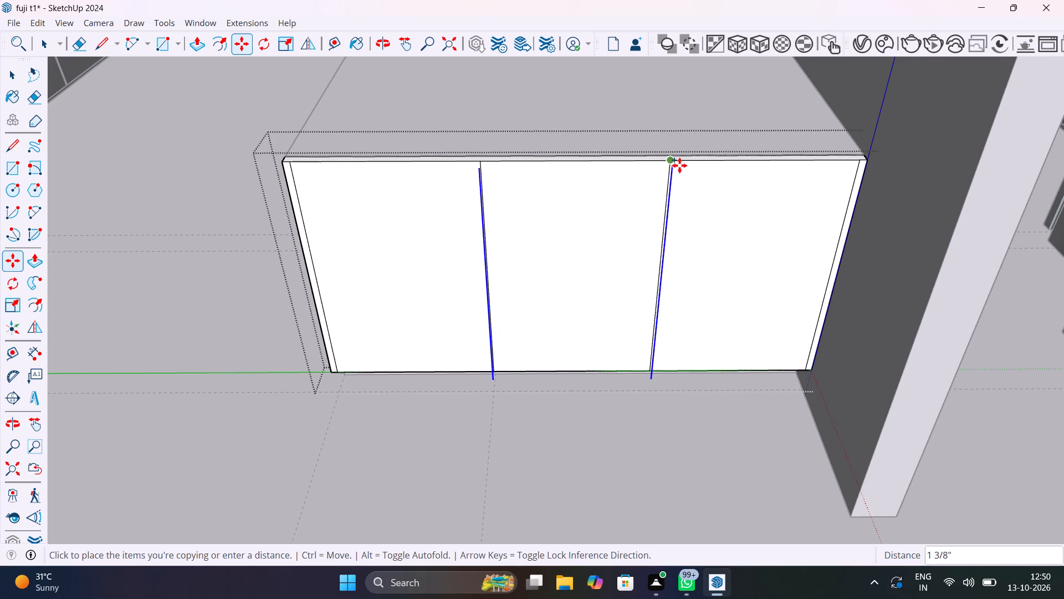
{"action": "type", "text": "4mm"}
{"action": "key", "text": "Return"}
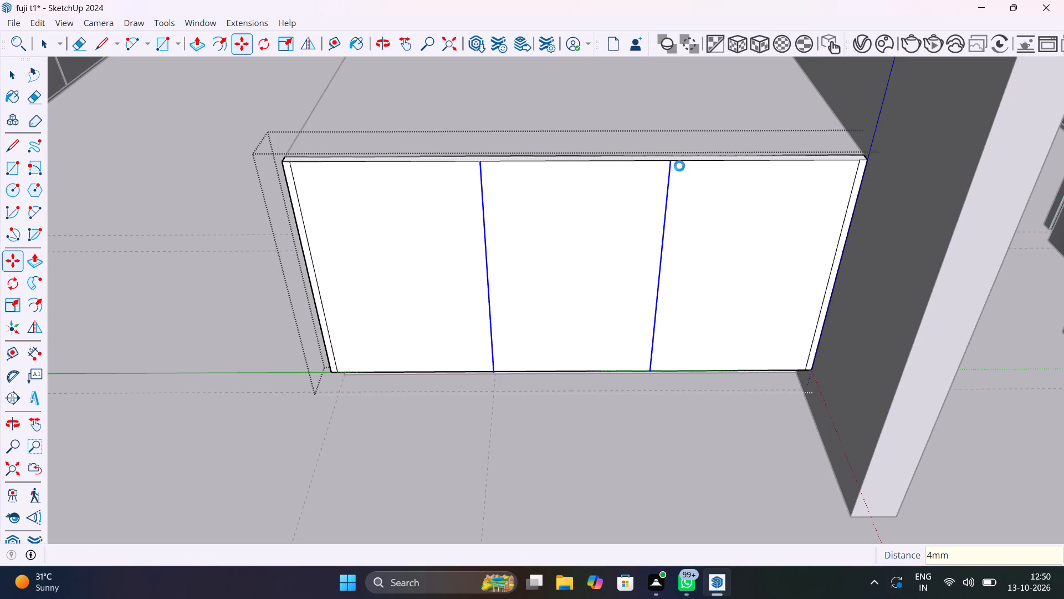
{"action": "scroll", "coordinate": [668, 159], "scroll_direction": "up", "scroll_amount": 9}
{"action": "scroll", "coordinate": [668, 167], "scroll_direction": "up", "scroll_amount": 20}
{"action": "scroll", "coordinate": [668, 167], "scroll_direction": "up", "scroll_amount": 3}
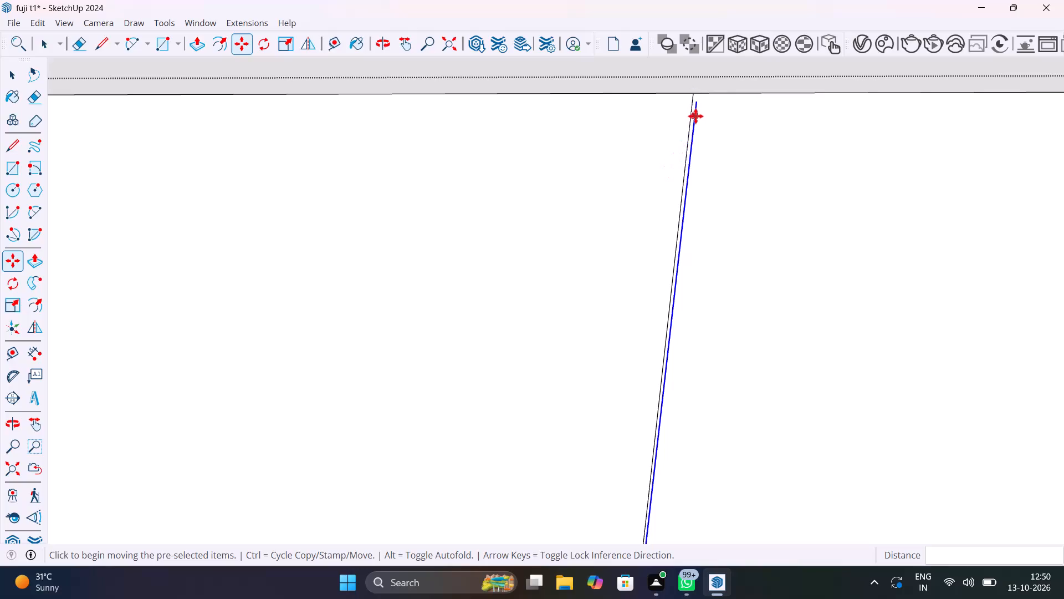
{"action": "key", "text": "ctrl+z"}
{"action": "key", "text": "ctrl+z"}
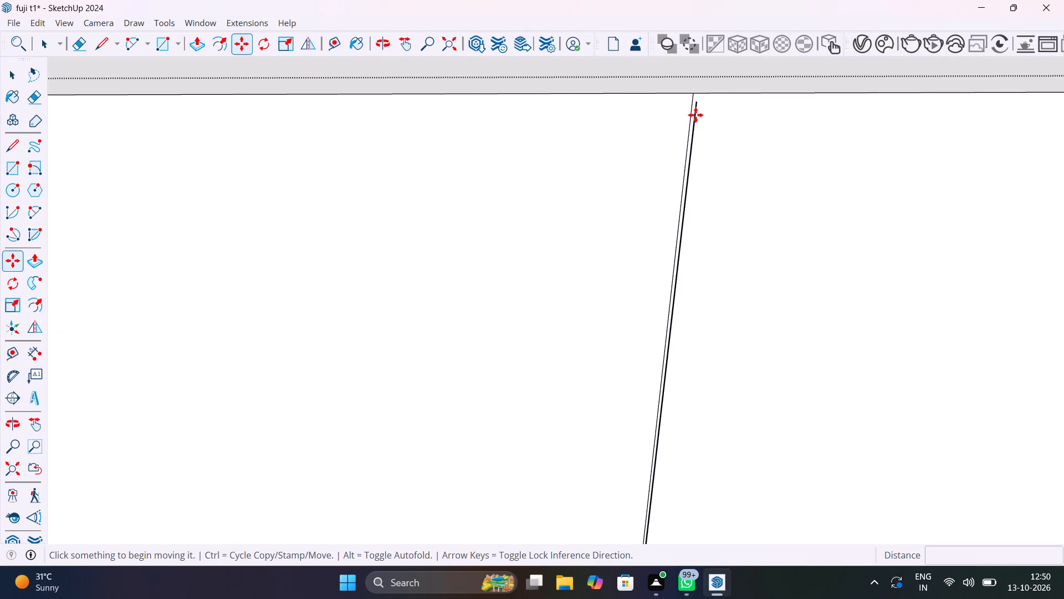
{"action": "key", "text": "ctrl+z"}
Copy the two intermediate divider lines on the front panel 4 mm sideways toward the wall.
{"action": "key", "text": "space"}
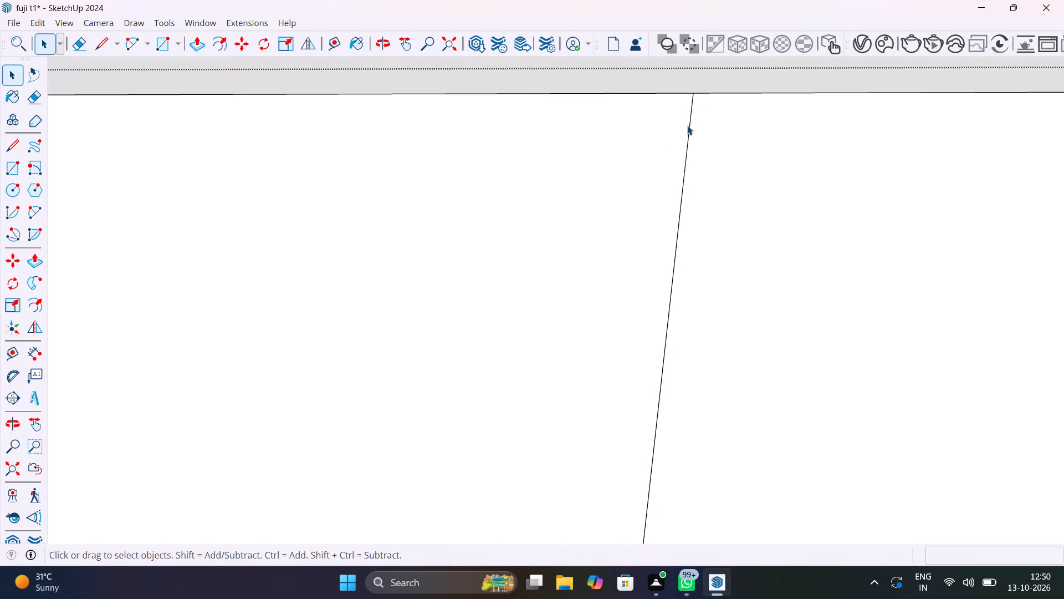
{"action": "left_click", "coordinate": [688, 134]}
{"action": "scroll", "coordinate": [688, 134], "scroll_direction": "down", "scroll_amount": 20}
{"action": "scroll", "coordinate": [688, 134], "scroll_direction": "down", "scroll_amount": 3}
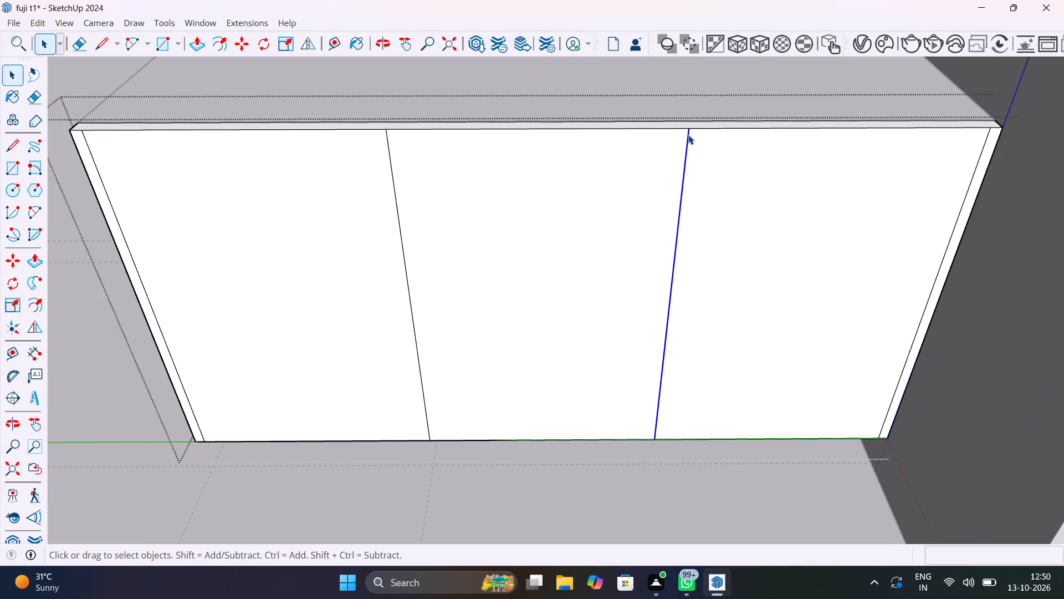
{"action": "left_click", "coordinate": [388, 144], "text": "shift"}
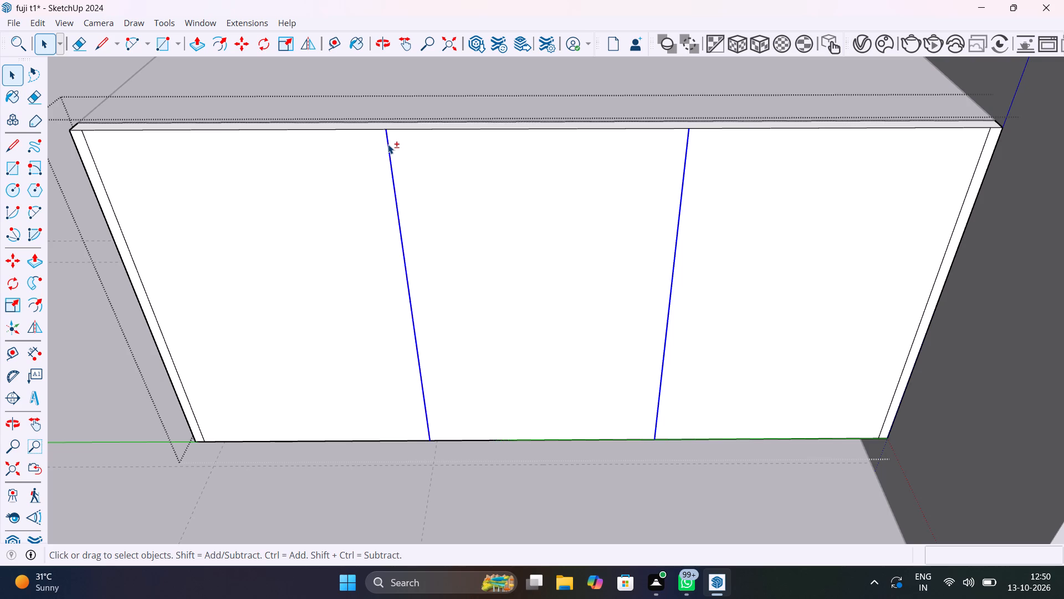
{"action": "key", "text": "m"}
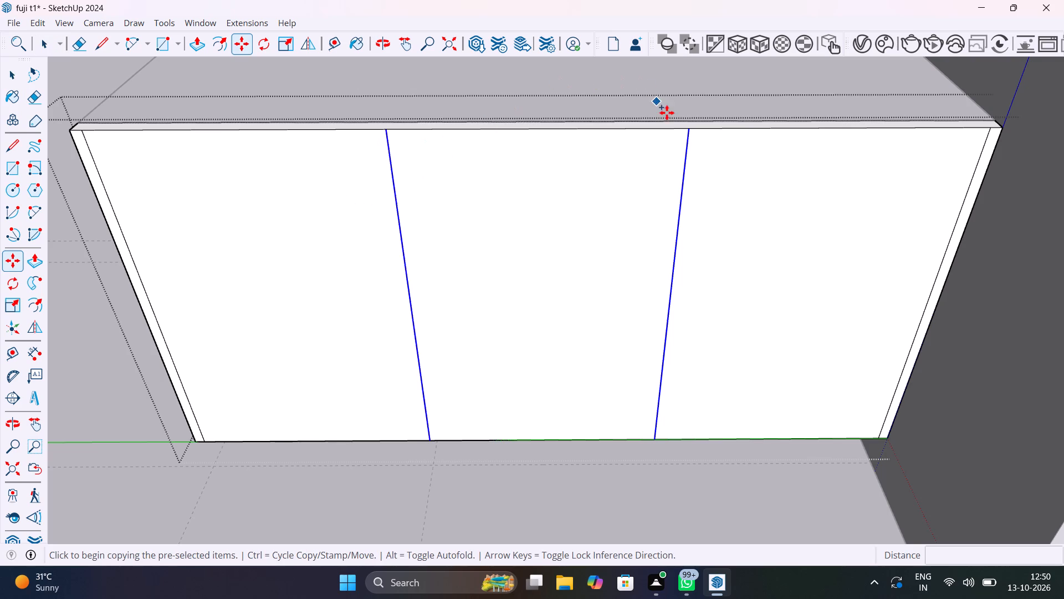
{"action": "scroll", "coordinate": [692, 130], "scroll_direction": "up", "scroll_amount": 9}
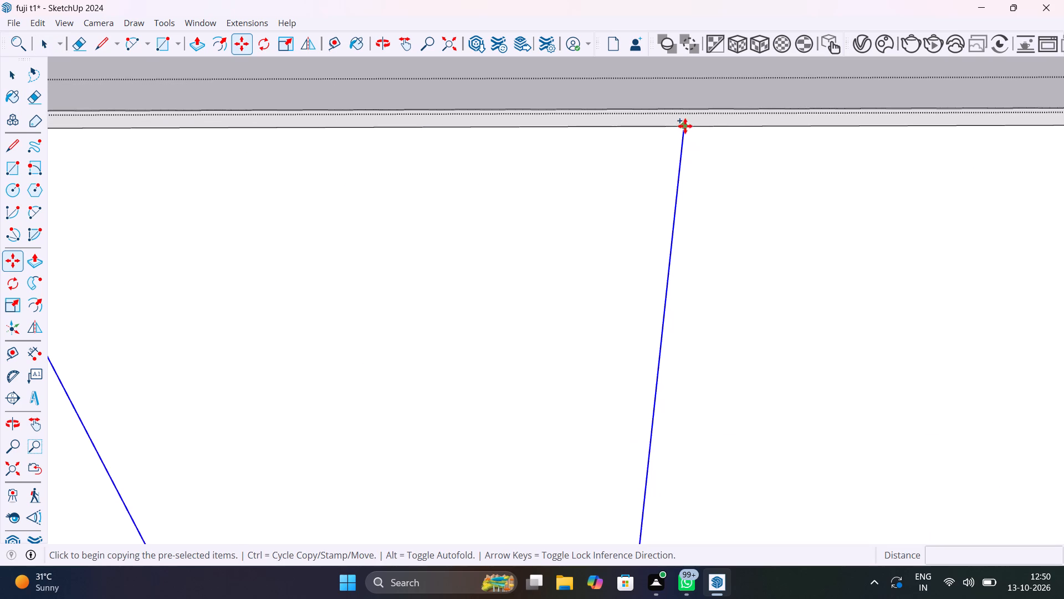
{"action": "left_click", "coordinate": [685, 125]}
{"action": "type", "text": "4mm"}
{"action": "key", "text": "Return"}
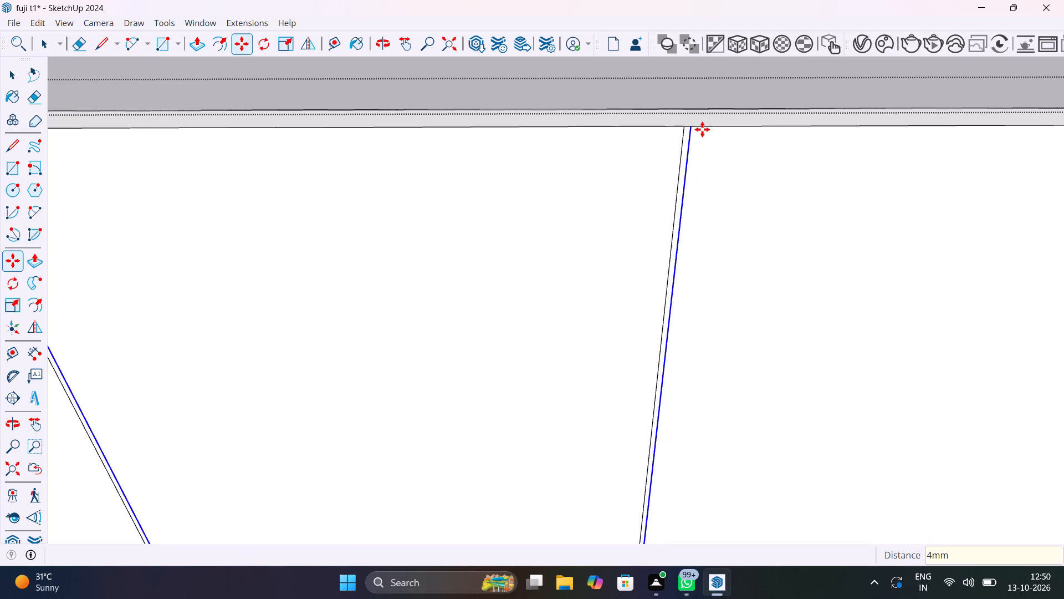
Copy the two newly offset lines 8 mm back, away from the wall, to mark the other side of each gap.
{"action": "key", "text": "m"}
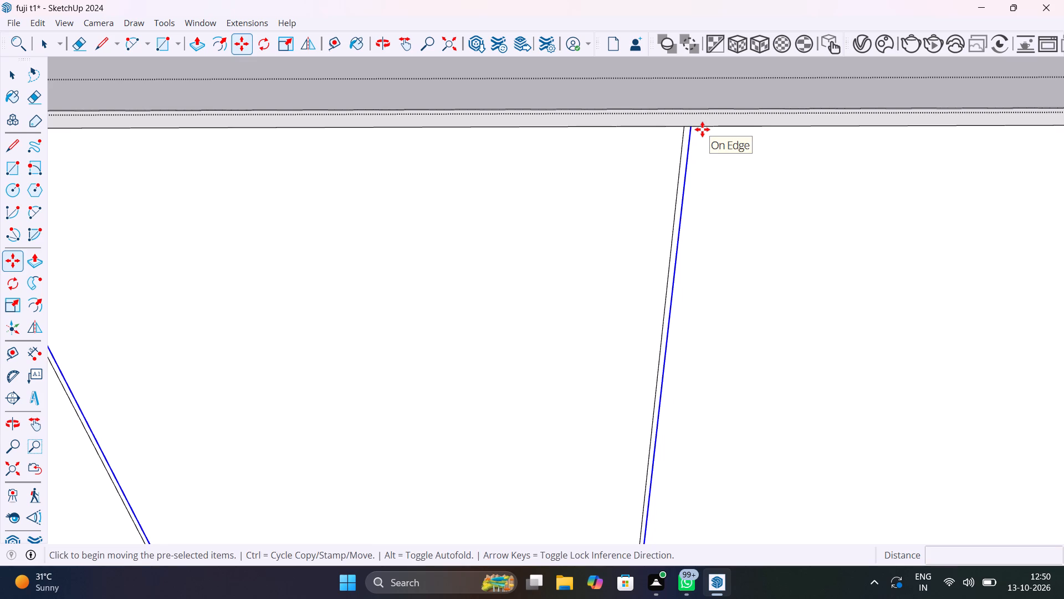
{"action": "left_click", "coordinate": [692, 126]}
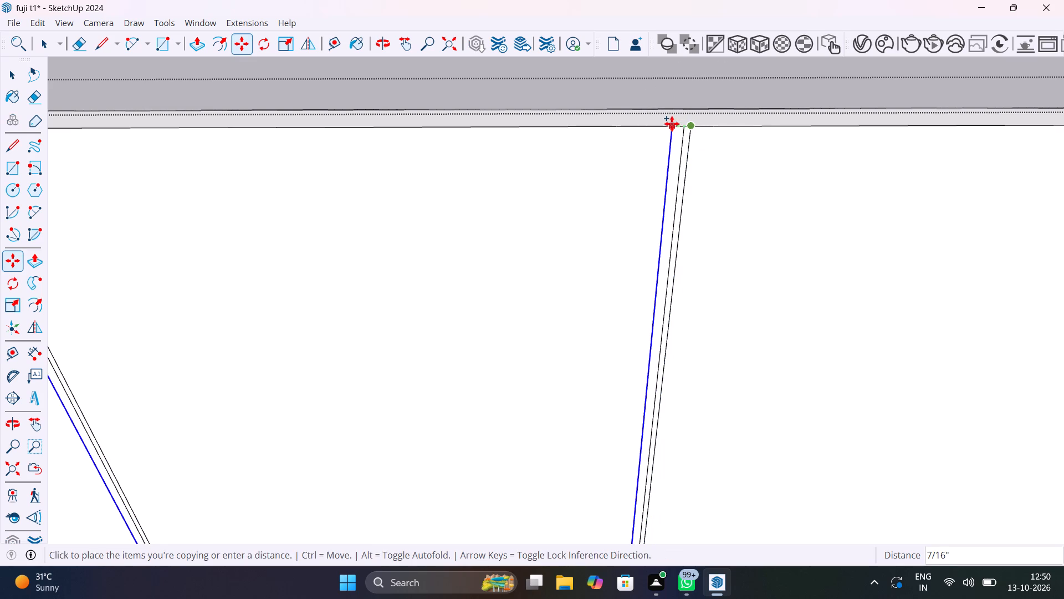
{"action": "type", "text": "8mm"}
{"action": "key", "text": "Return"}
{"action": "key", "text": "space"}
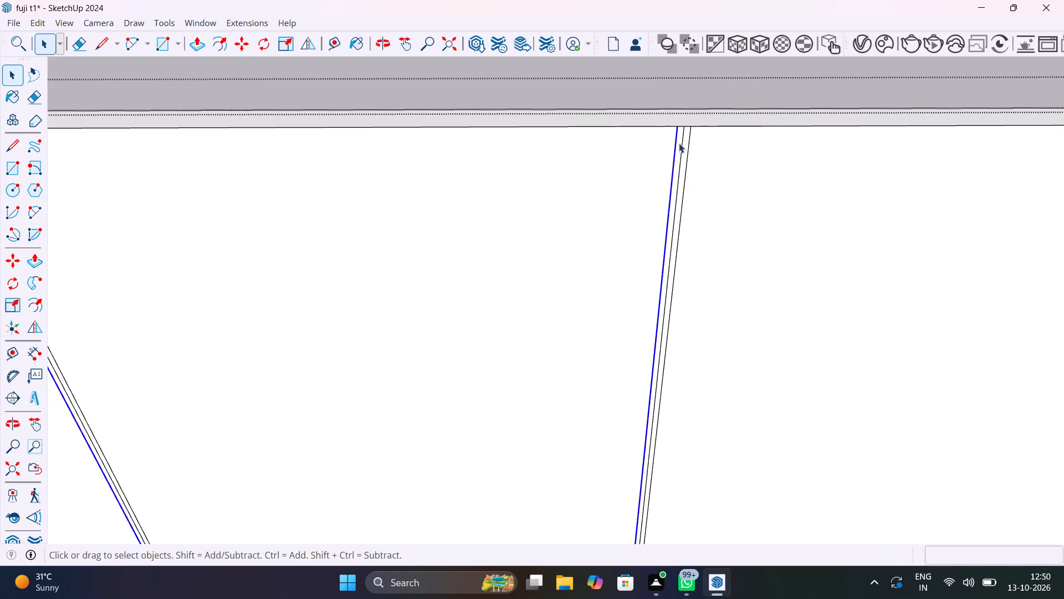
Delete the original centre line between each pair of gap lines on the front panel.
{"action": "left_click", "coordinate": [681, 148]}
{"action": "key", "text": "Delete"}
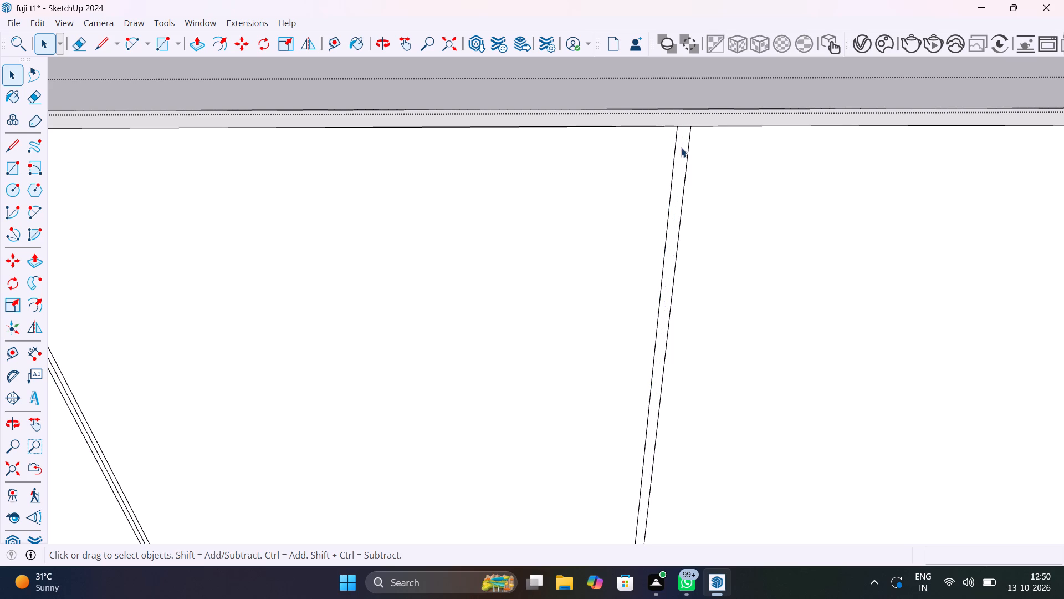
{"action": "scroll", "coordinate": [681, 148], "scroll_direction": "down", "scroll_amount": 12}
{"action": "scroll", "coordinate": [457, 166], "scroll_direction": "up", "scroll_amount": 2}
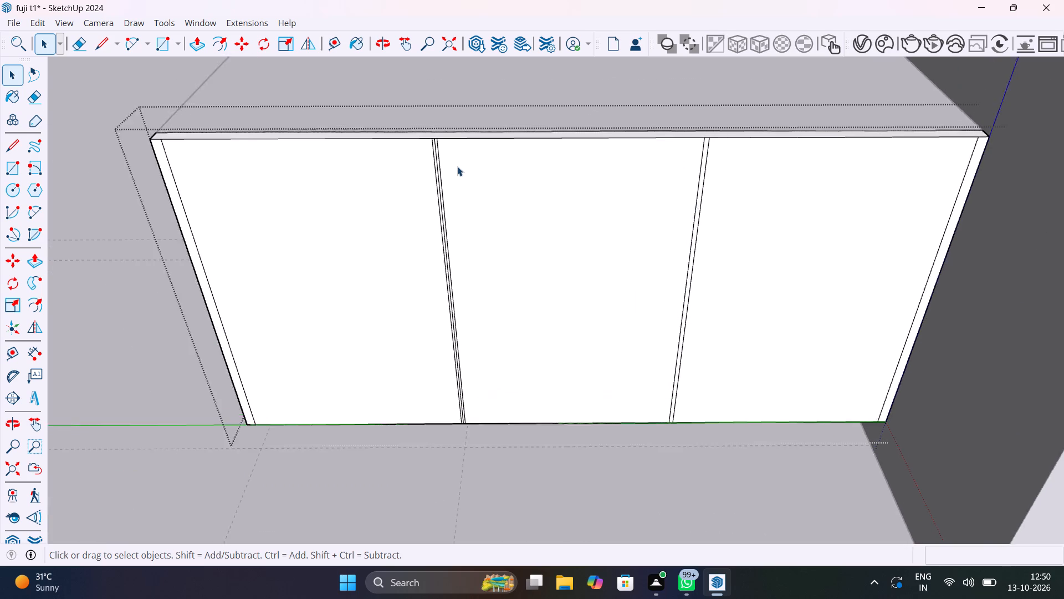
{"action": "scroll", "coordinate": [457, 166], "scroll_direction": "up", "scroll_amount": 9}
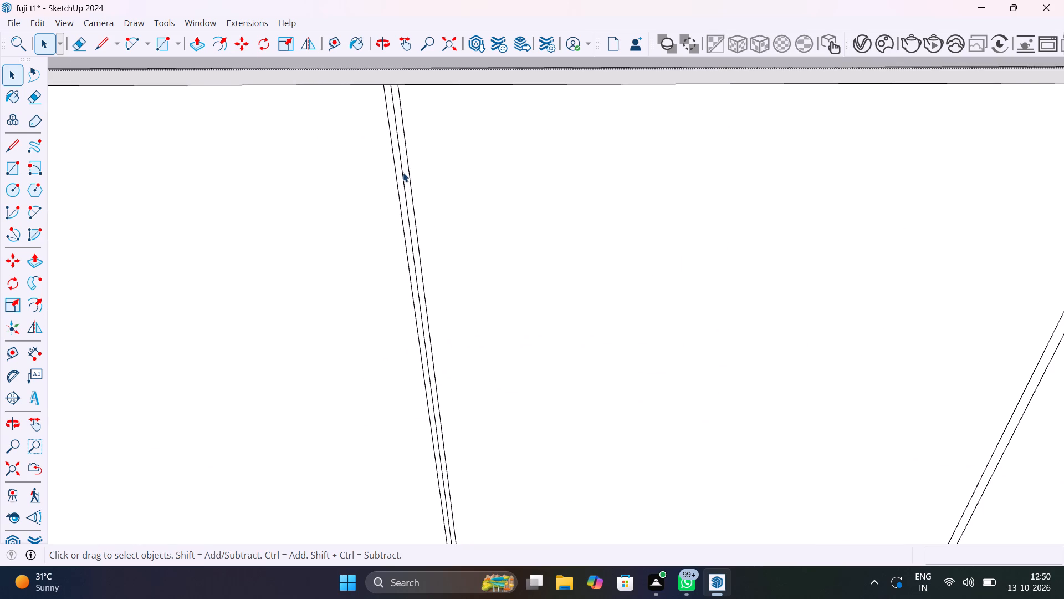
{"action": "left_click", "coordinate": [403, 177]}
{"action": "key", "text": "Delete"}
{"action": "scroll", "coordinate": [438, 174], "scroll_direction": "down", "scroll_amount": 14}
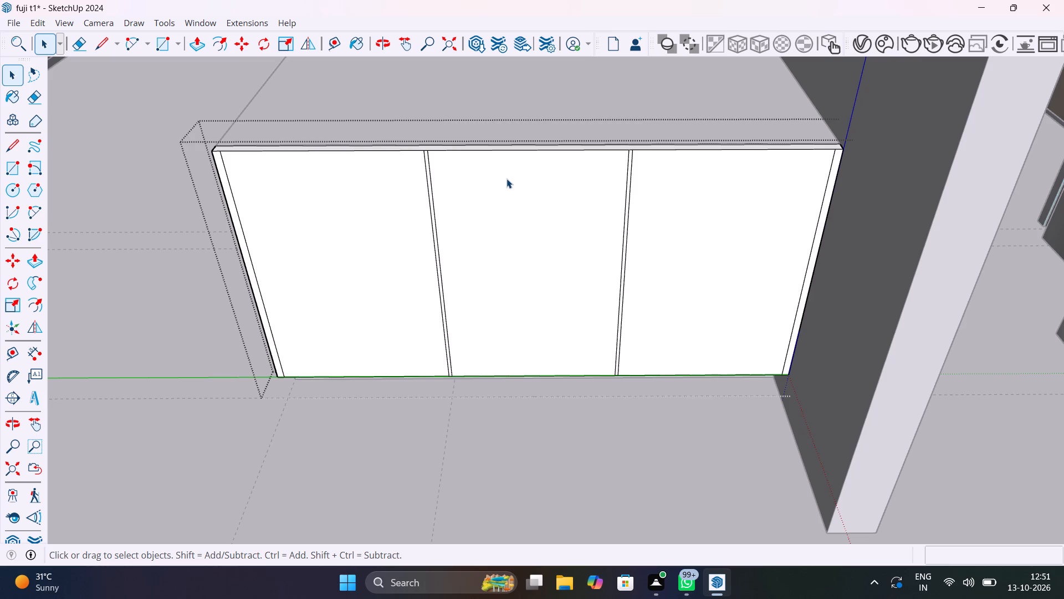
Copy the middle section's top edge 1' down the front face, and change the copy distance to 0.5'.
{"action": "left_click", "coordinate": [532, 151]}
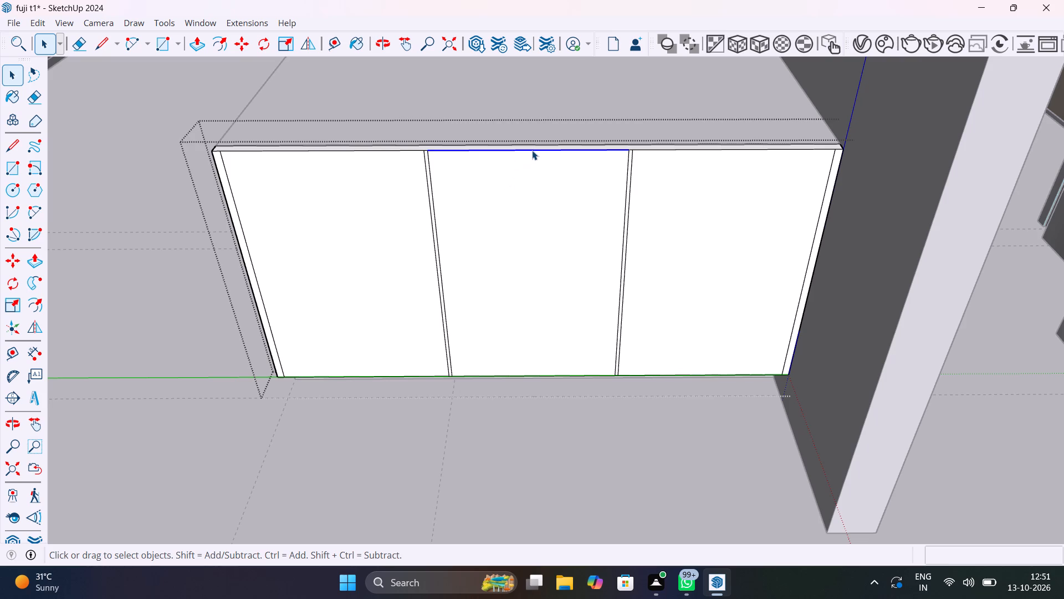
{"action": "key", "text": "m"}
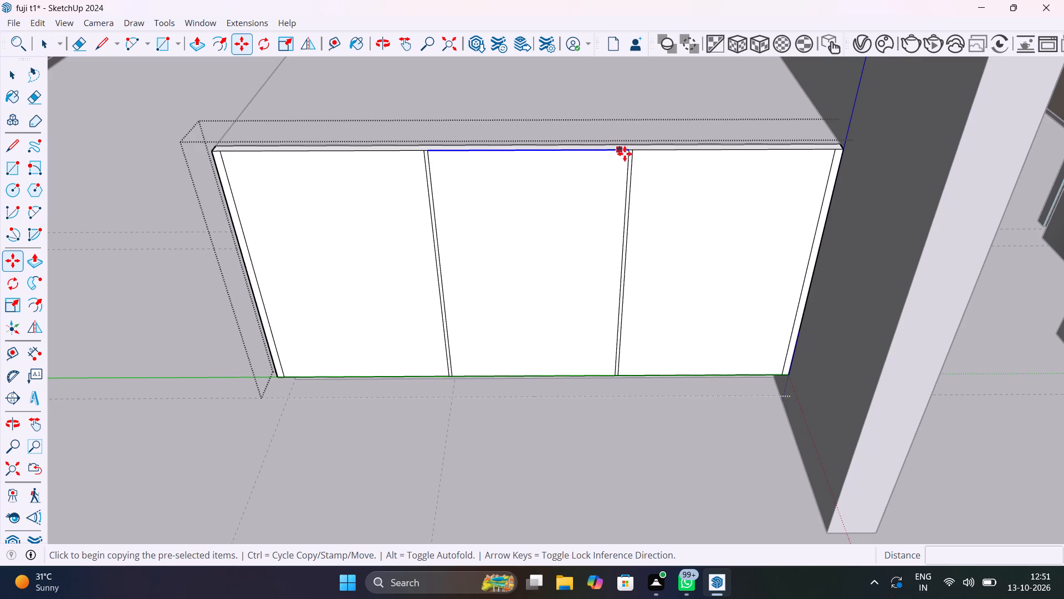
{"action": "left_click", "coordinate": [627, 153]}
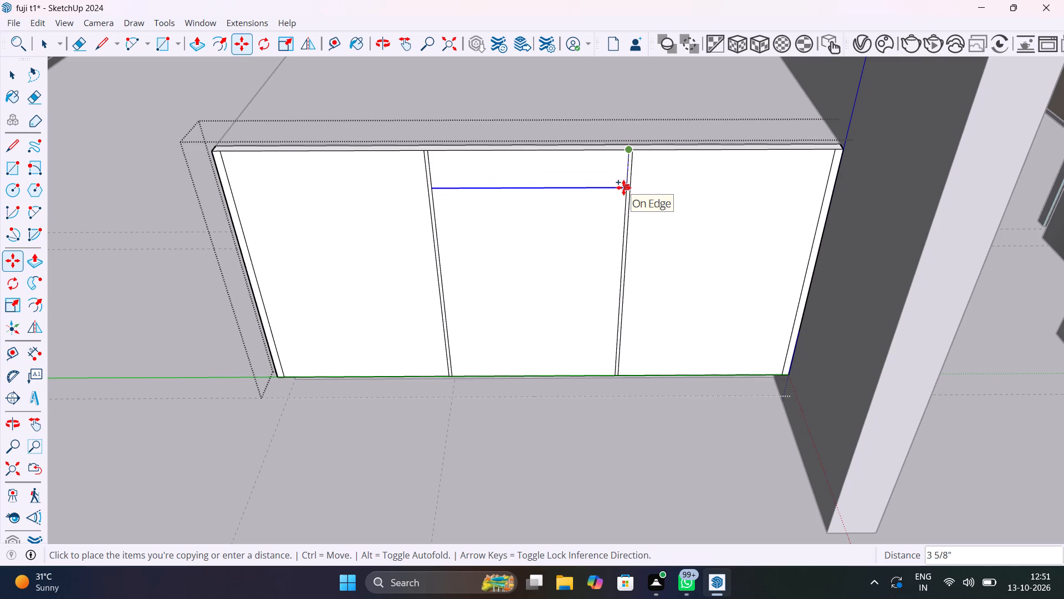
{"action": "type", "text": "1'"}
{"action": "key", "text": "Return"}
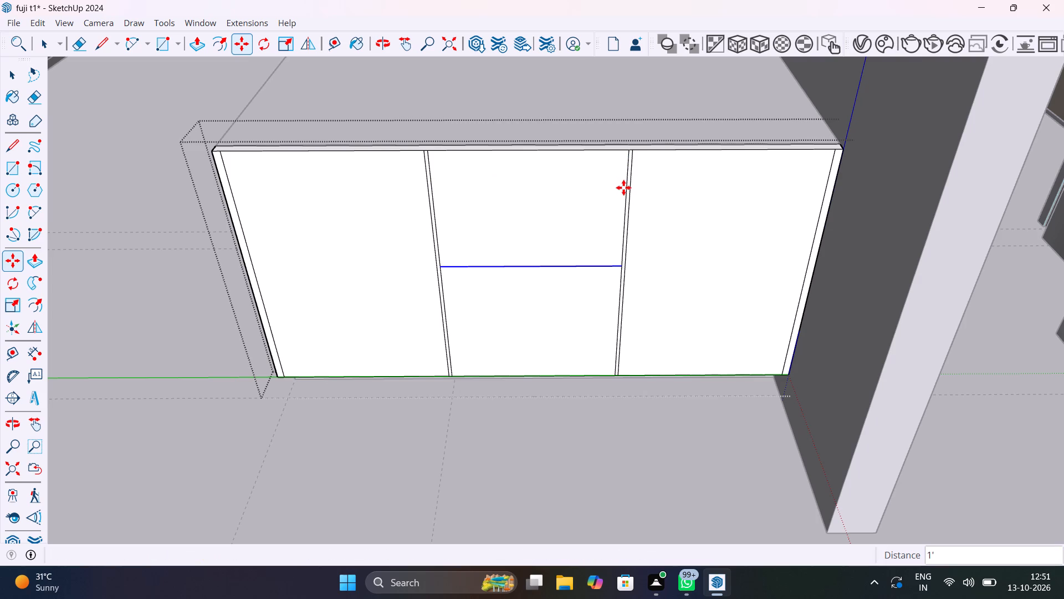
{"action": "type", "text": "0.5"}
{"action": "key", "text": "apostrophe"}
{"action": "key", "text": "Return"}
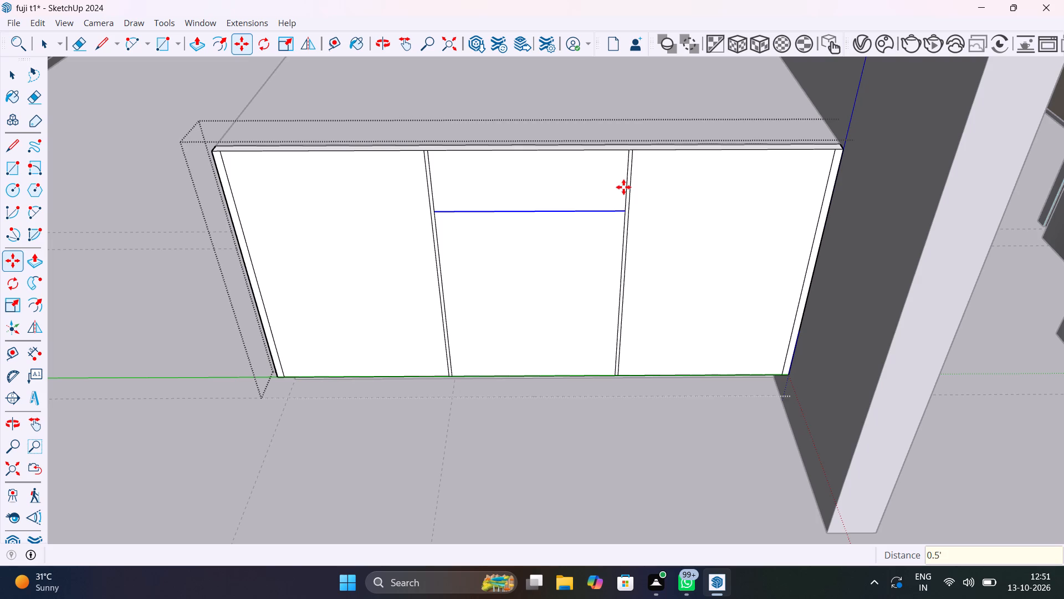
Copy the middle section's horizontal line a further 18 mm down to outline a gap strip.
{"action": "left_click", "coordinate": [622, 212]}
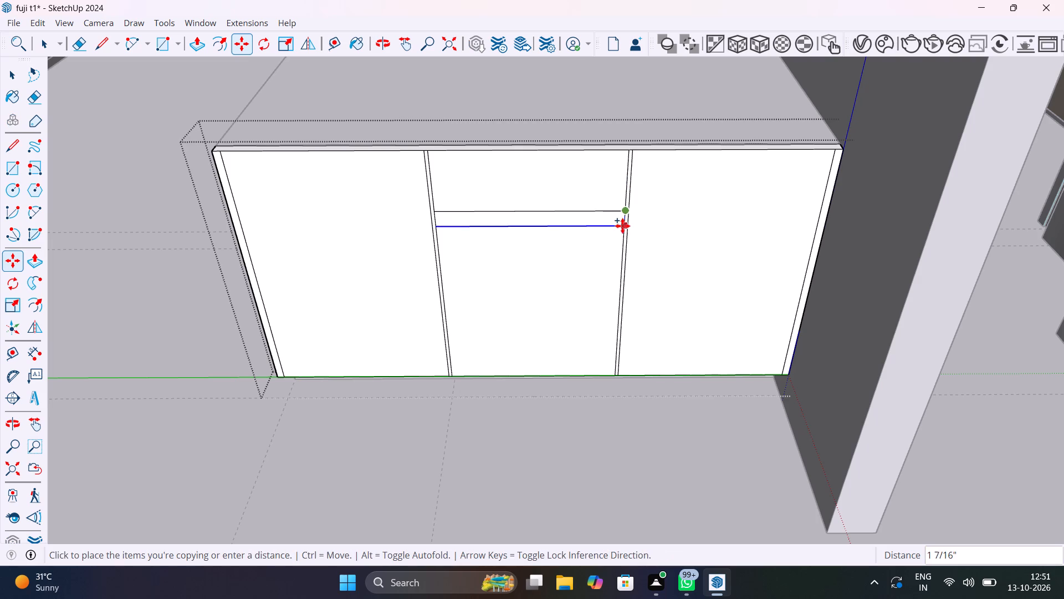
{"action": "type", "text": "18m"}
{"action": "key", "text": "m"}
{"action": "key", "text": "Return"}
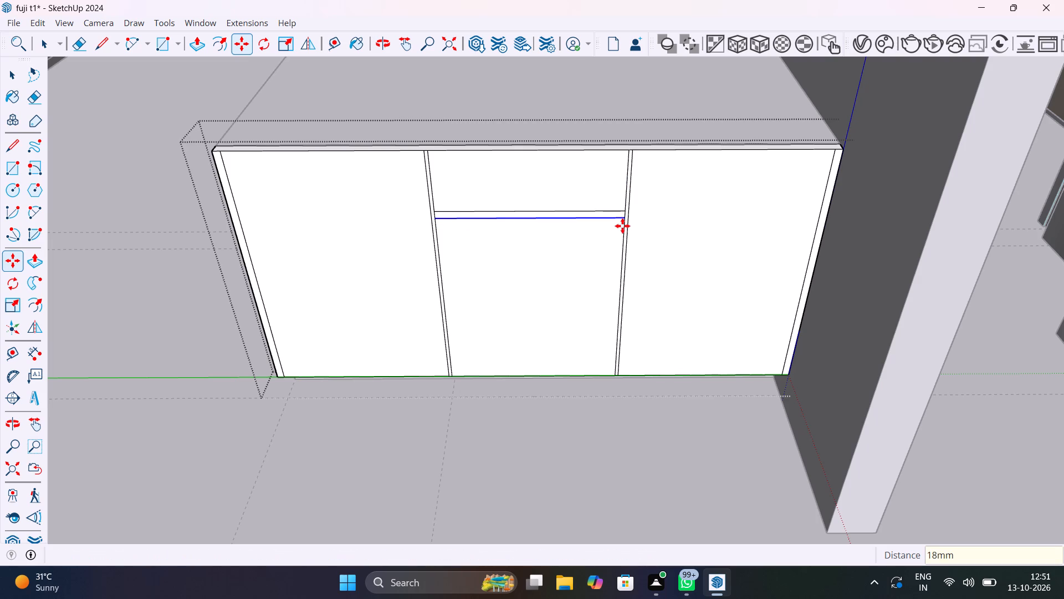
{"action": "key", "text": "space"}
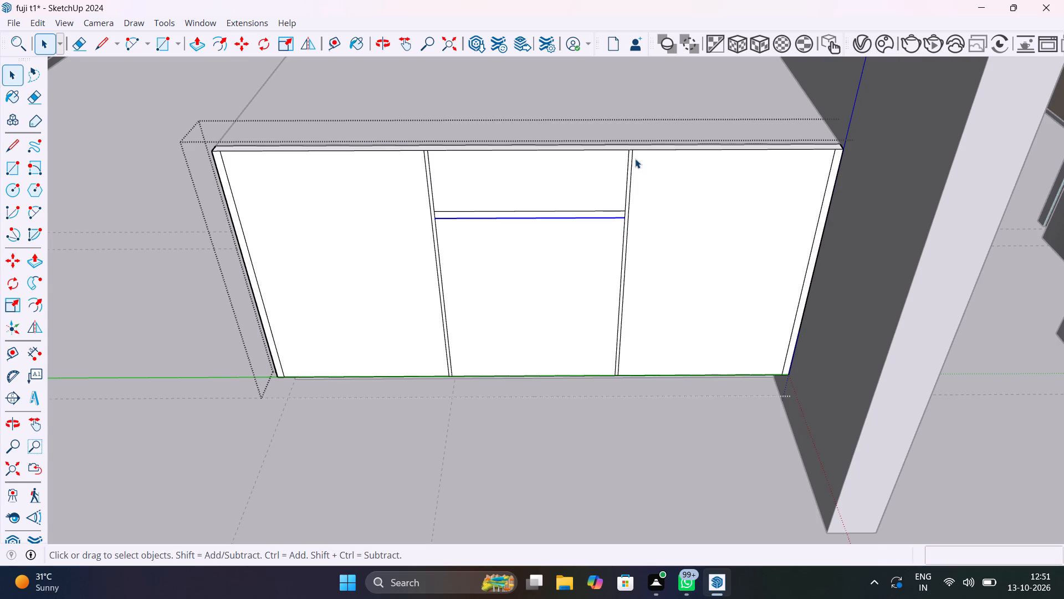
Push the vertical gap strip nearer the wall 1" back through the front panel's full thickness.
{"action": "scroll", "coordinate": [635, 159], "scroll_direction": "up", "scroll_amount": 11}
{"action": "left_click", "coordinate": [618, 197]}
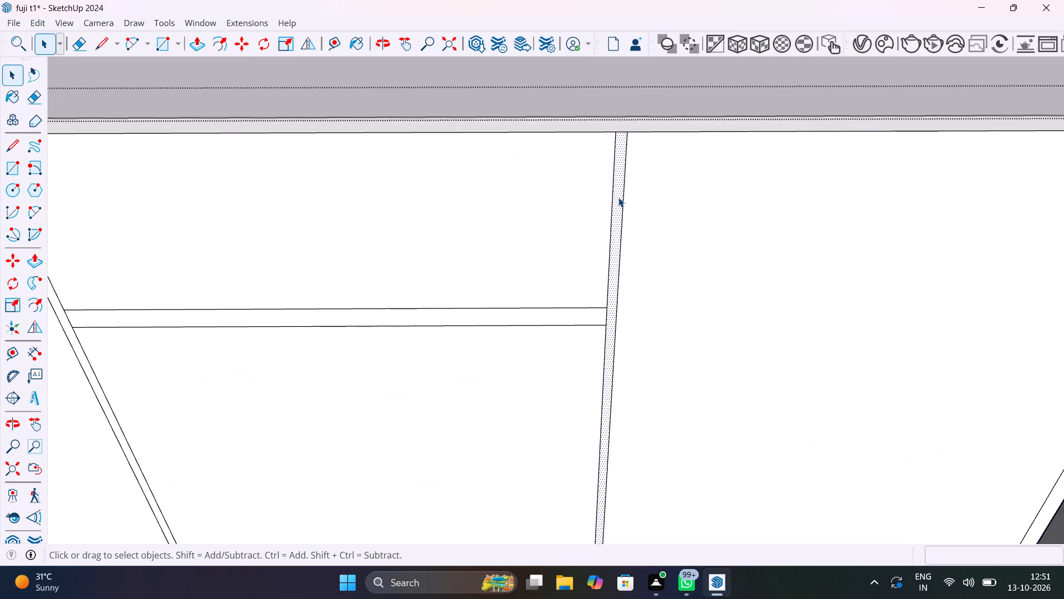
{"action": "key", "text": "p"}
{"action": "left_click", "coordinate": [618, 197]}
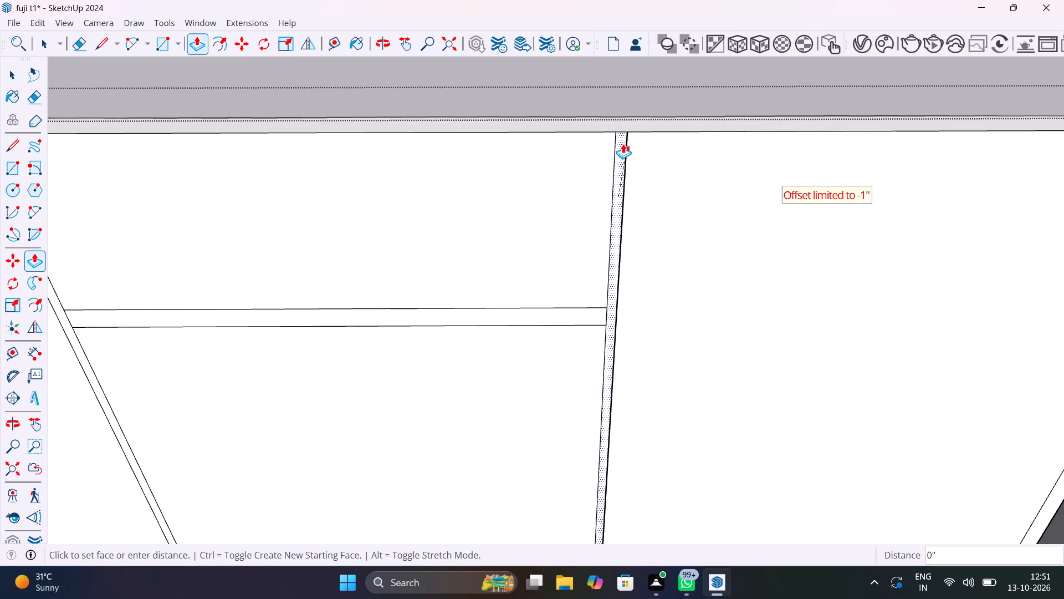
{"action": "left_click", "coordinate": [626, 117]}
{"action": "scroll", "coordinate": [626, 117], "scroll_direction": "down", "scroll_amount": 11}
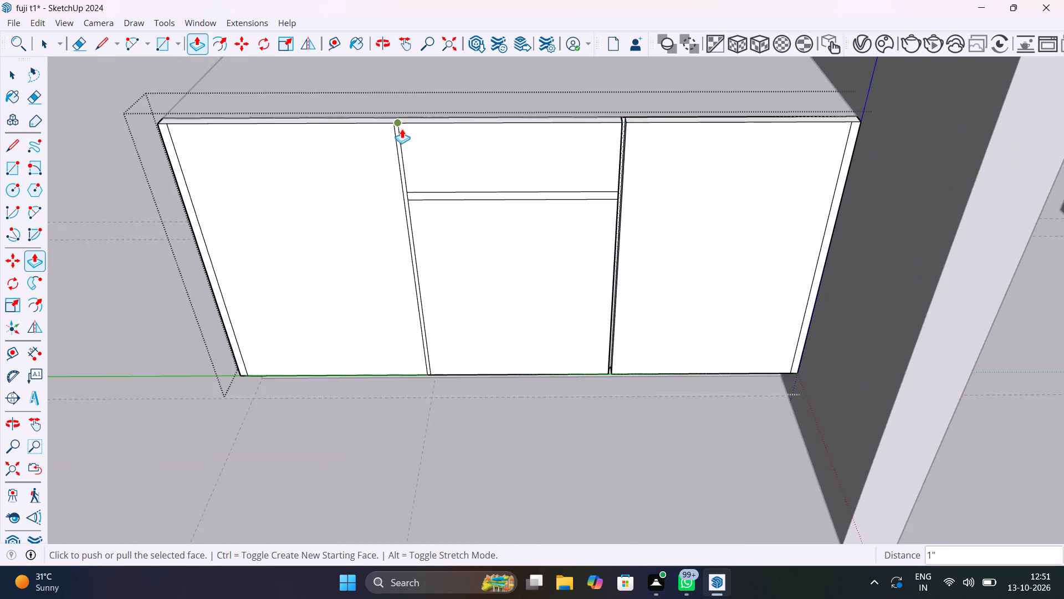
Push the other vertical gap strip, nearer the open end, 1" back through the front panel.
{"action": "scroll", "coordinate": [400, 123], "scroll_direction": "up", "scroll_amount": 12}
{"action": "key", "text": "space"}
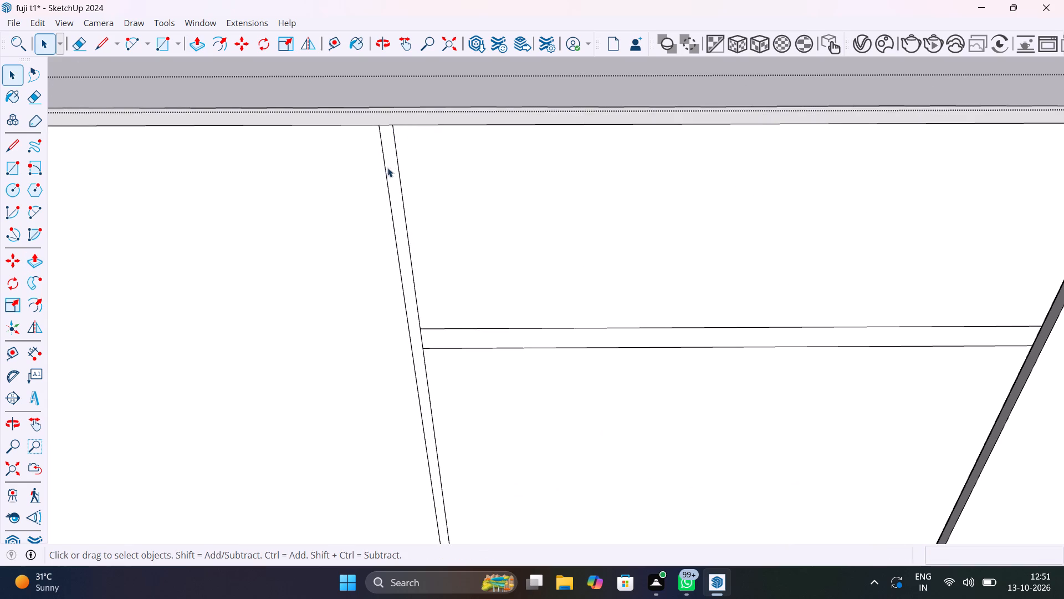
{"action": "key", "text": "p"}
{"action": "key", "text": "space"}
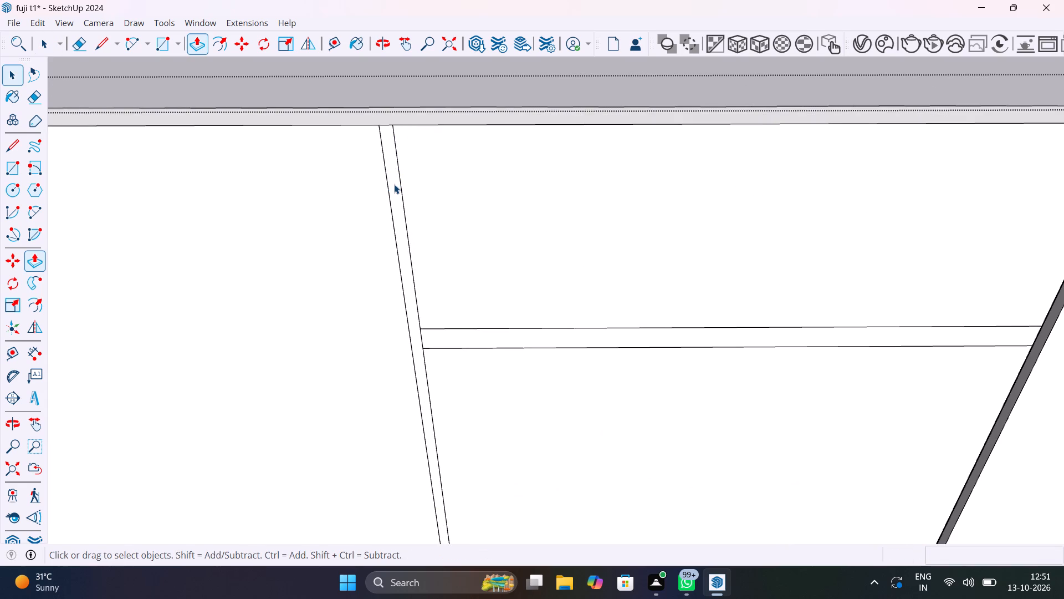
{"action": "left_click", "coordinate": [394, 184]}
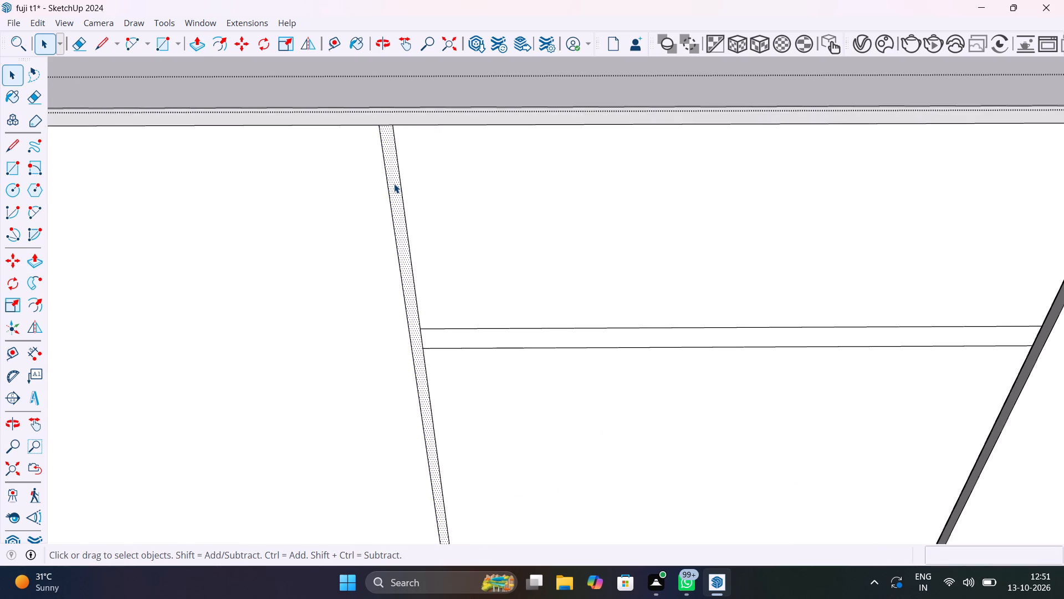
{"action": "key", "text": "p"}
{"action": "left_click", "coordinate": [394, 184]}
{"action": "left_click", "coordinate": [405, 92]}
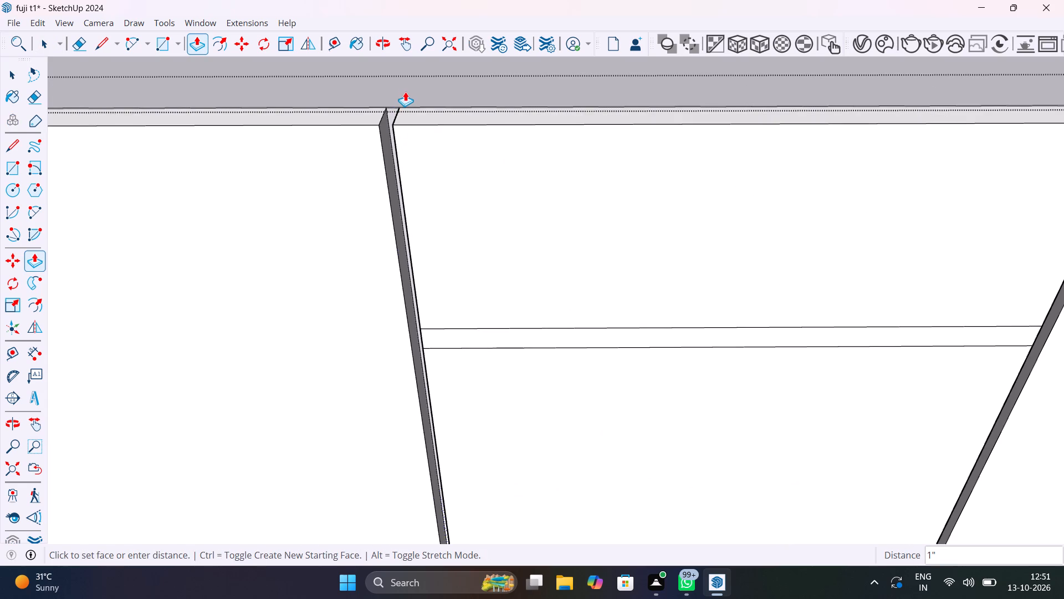
{"action": "key", "text": "space"}
Push the horizontal gap strip in the middle section 1" back through the front panel.
{"action": "left_click", "coordinate": [467, 334]}
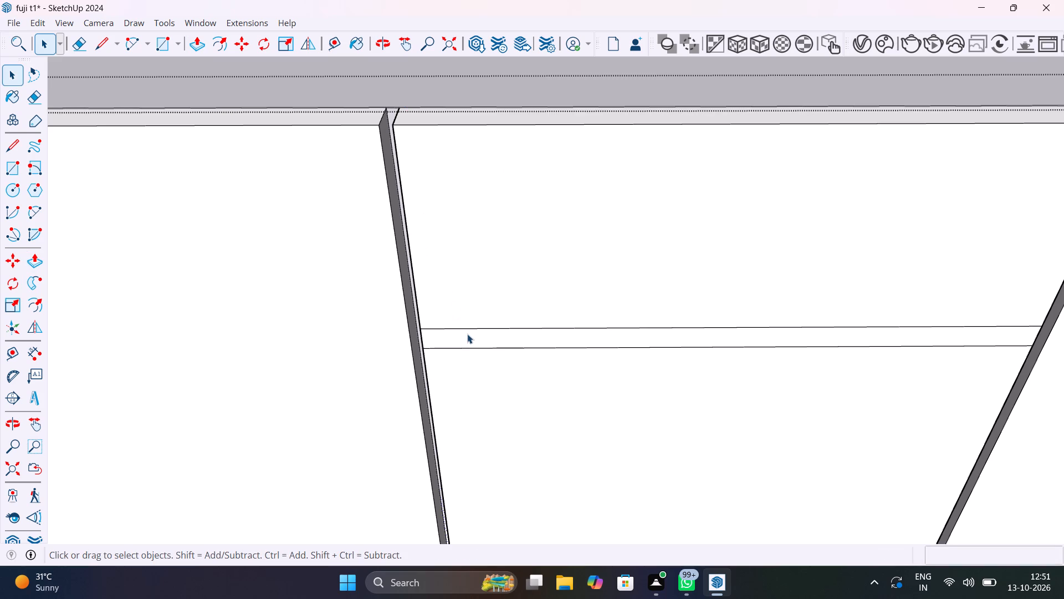
{"action": "key", "text": "p"}
{"action": "left_click", "coordinate": [467, 334]}
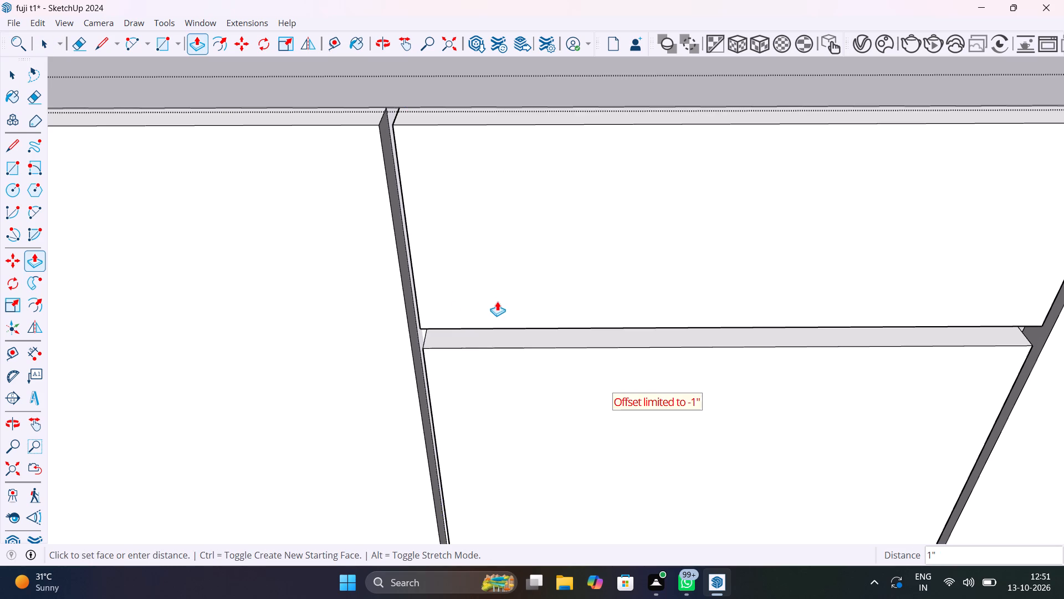
{"action": "left_click", "coordinate": [390, 101]}
{"action": "scroll", "coordinate": [393, 215], "scroll_direction": "down", "scroll_amount": 20}
{"action": "scroll", "coordinate": [393, 215], "scroll_direction": "down", "scroll_amount": 3}
{"action": "key", "text": "space"}
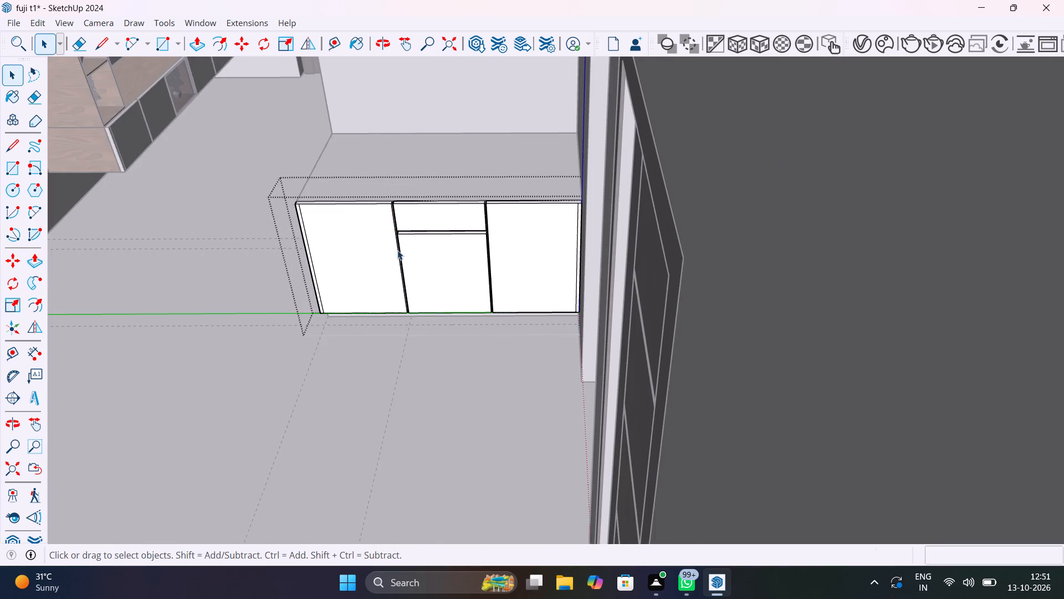
{"action": "scroll", "coordinate": [397, 250], "scroll_direction": "down", "scroll_amount": 7}
{"action": "left_click", "coordinate": [12, 467]}
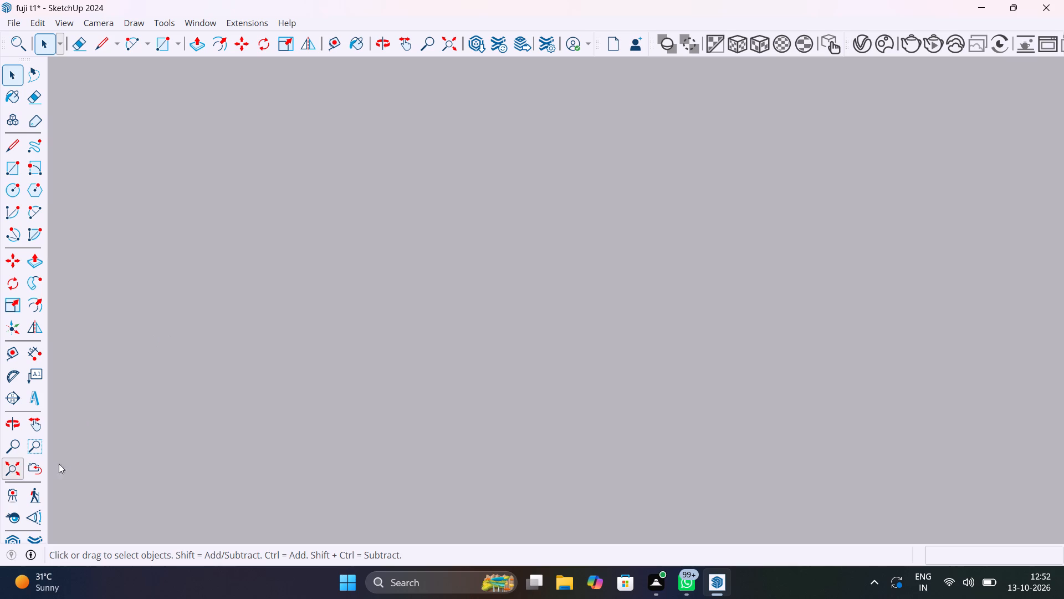
Copy the cabinet carcass's top face with its edges and paste it in place outside the carcass group.
{"action": "left_click", "coordinate": [576, 224]}
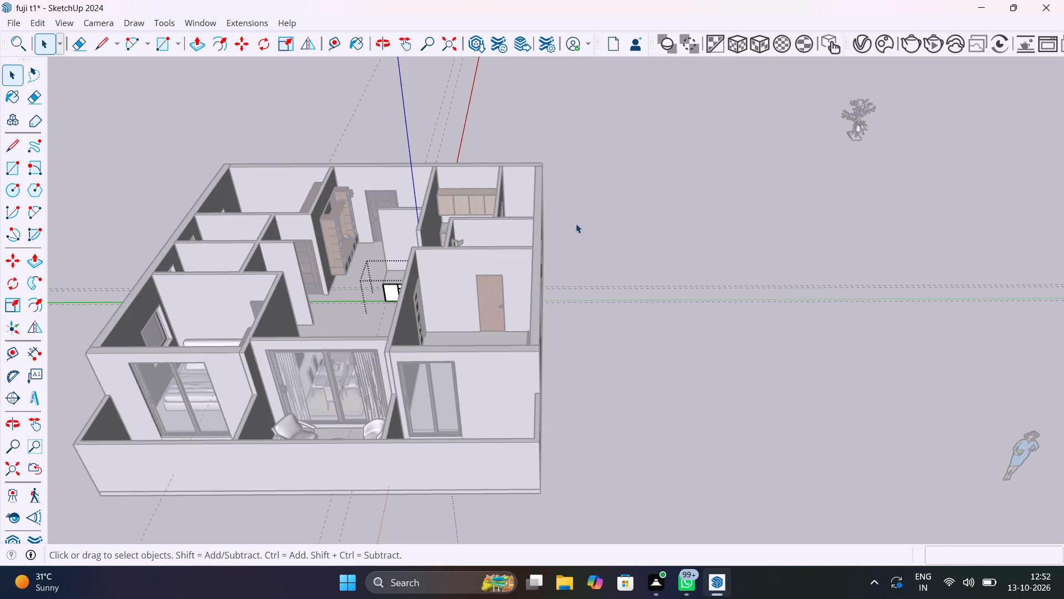
{"action": "scroll", "coordinate": [393, 285], "scroll_direction": "up", "scroll_amount": 19}
{"action": "middle_click_drag", "start_coordinate": [412, 312], "coordinate": [423, 314]}
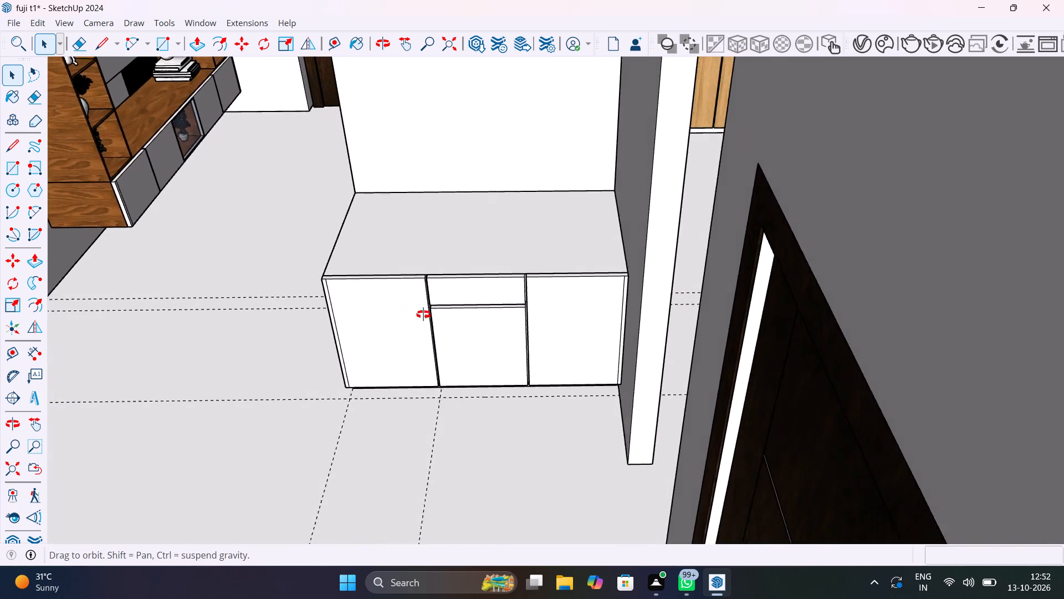
{"action": "middle_click_drag", "start_coordinate": [423, 314], "coordinate": [508, 305]}
{"action": "scroll", "coordinate": [556, 328], "scroll_direction": "up", "scroll_amount": 10}
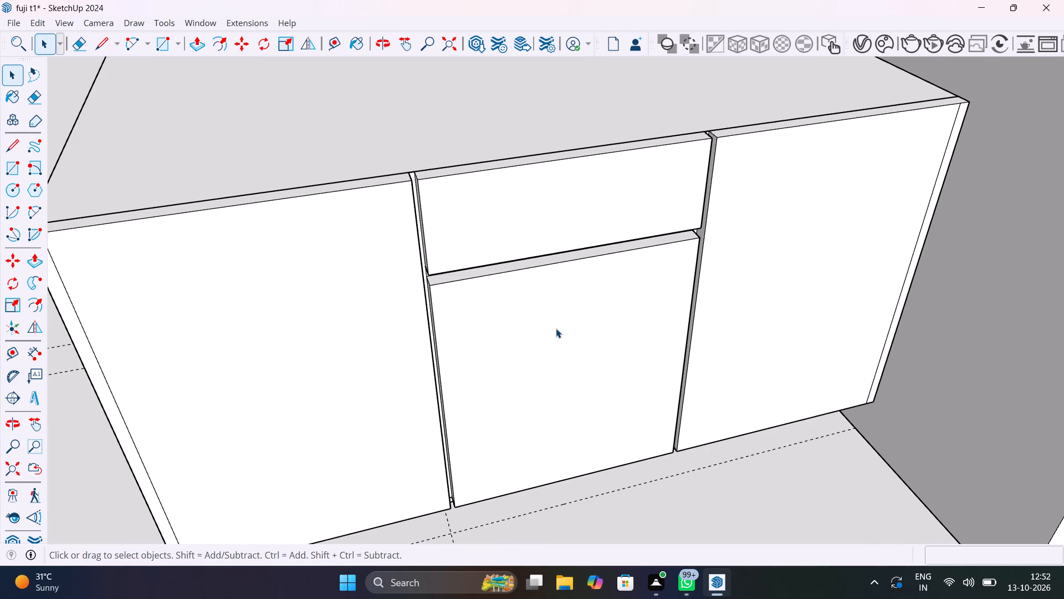
{"action": "scroll", "coordinate": [556, 328], "scroll_direction": "down", "scroll_amount": 7}
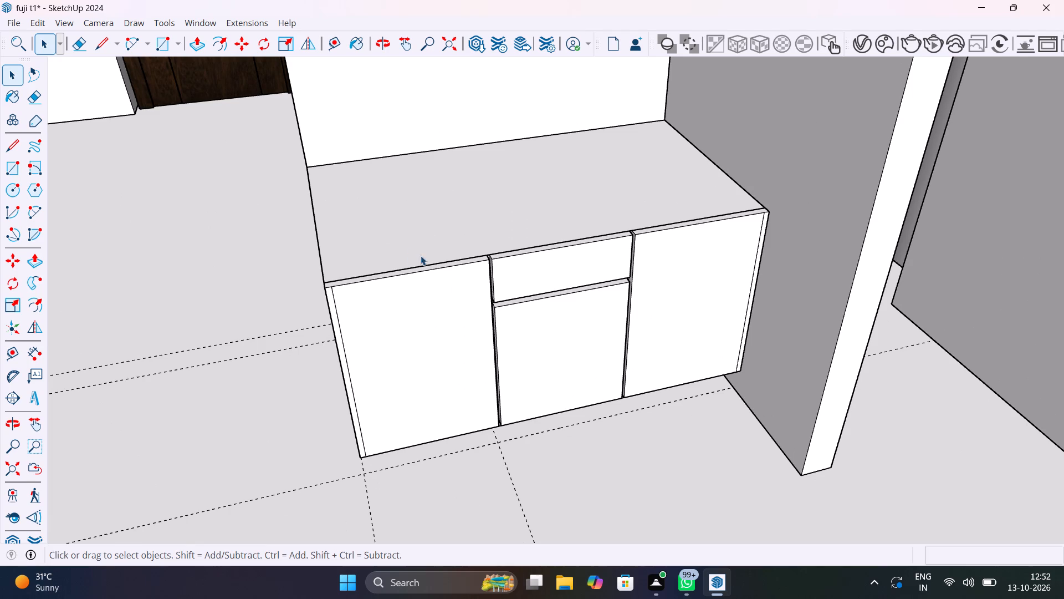
{"action": "middle_click_drag", "start_coordinate": [421, 253], "coordinate": [525, 296]}
{"action": "left_click", "coordinate": [516, 288]}
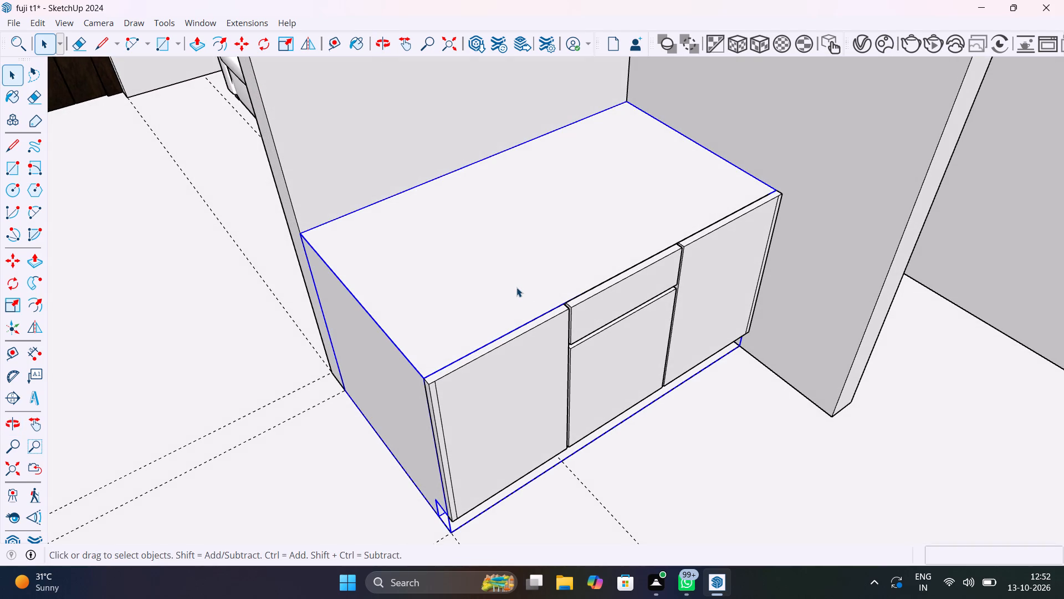
{"action": "double_click", "coordinate": [516, 287]}
{"action": "left_click", "coordinate": [516, 288]}
{"action": "left_click", "coordinate": [516, 288]}
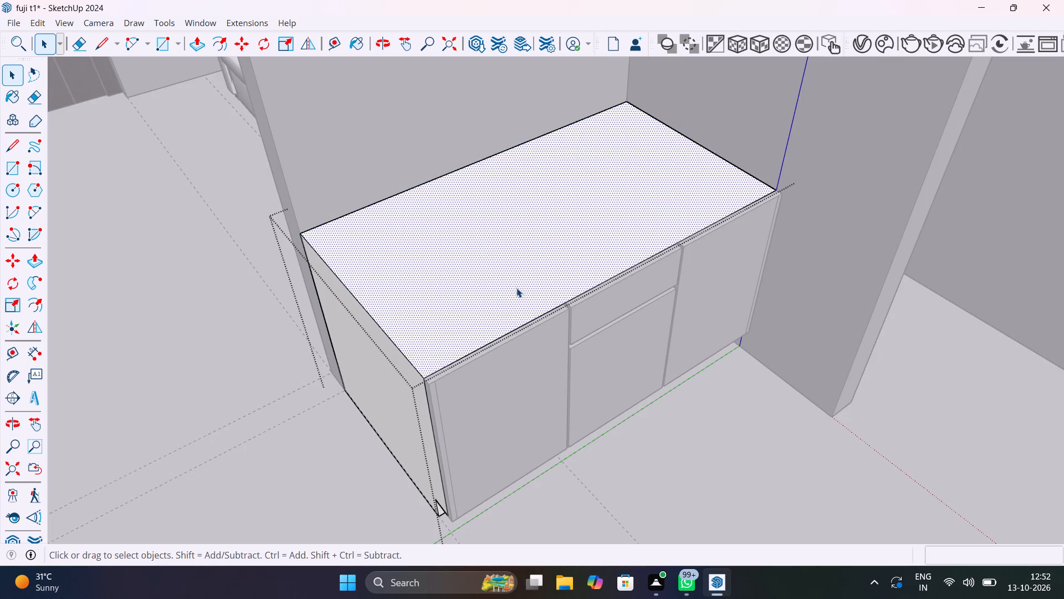
{"action": "double_click", "coordinate": [516, 288]}
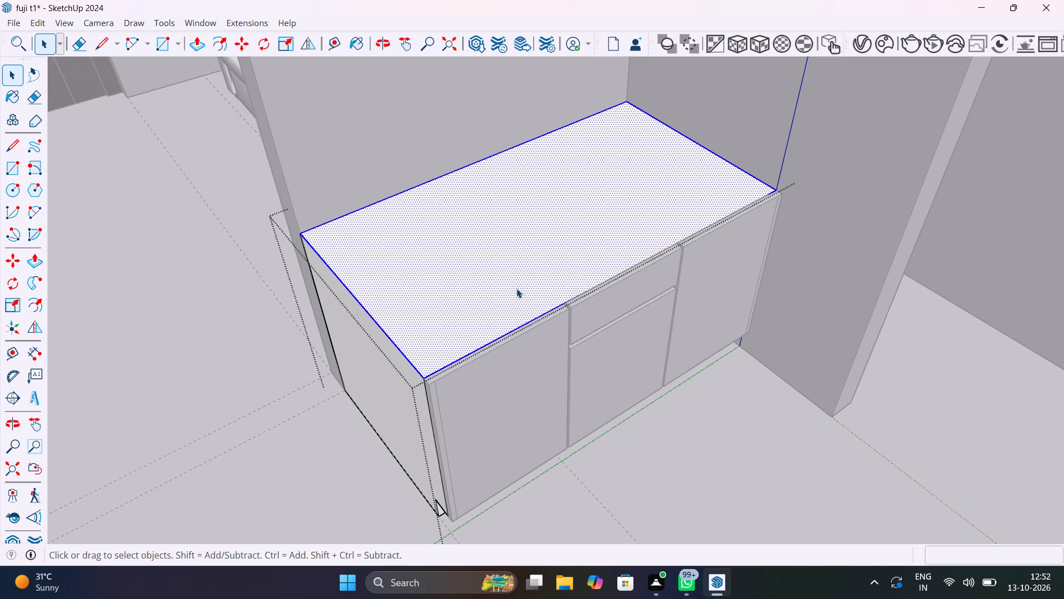
{"action": "key", "text": "ctrl+c"}
{"action": "scroll", "coordinate": [516, 288], "scroll_direction": "down", "scroll_amount": 12}
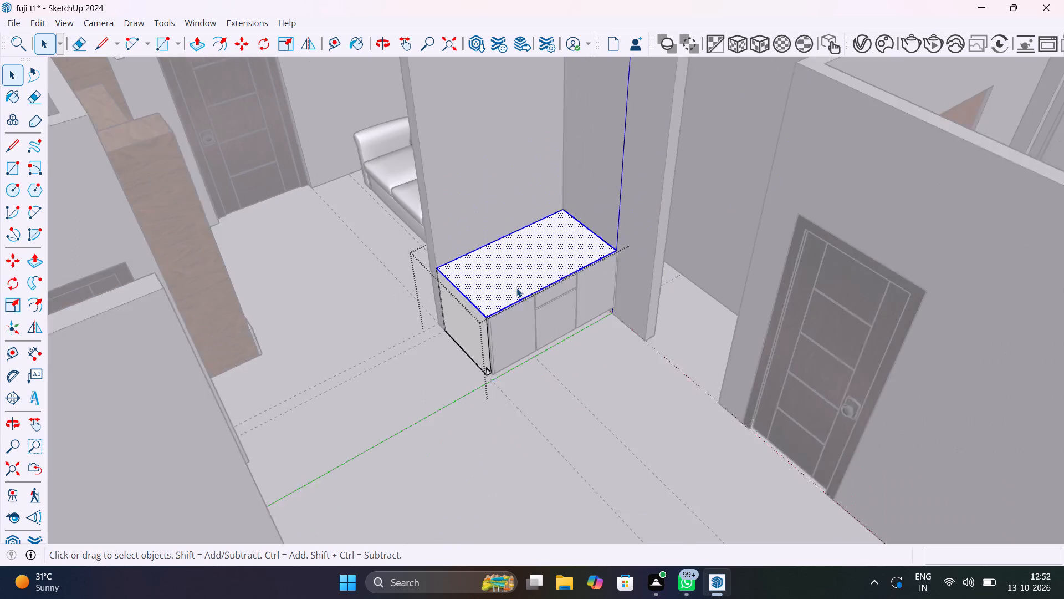
{"action": "scroll", "coordinate": [516, 288], "scroll_direction": "down", "scroll_amount": 5}
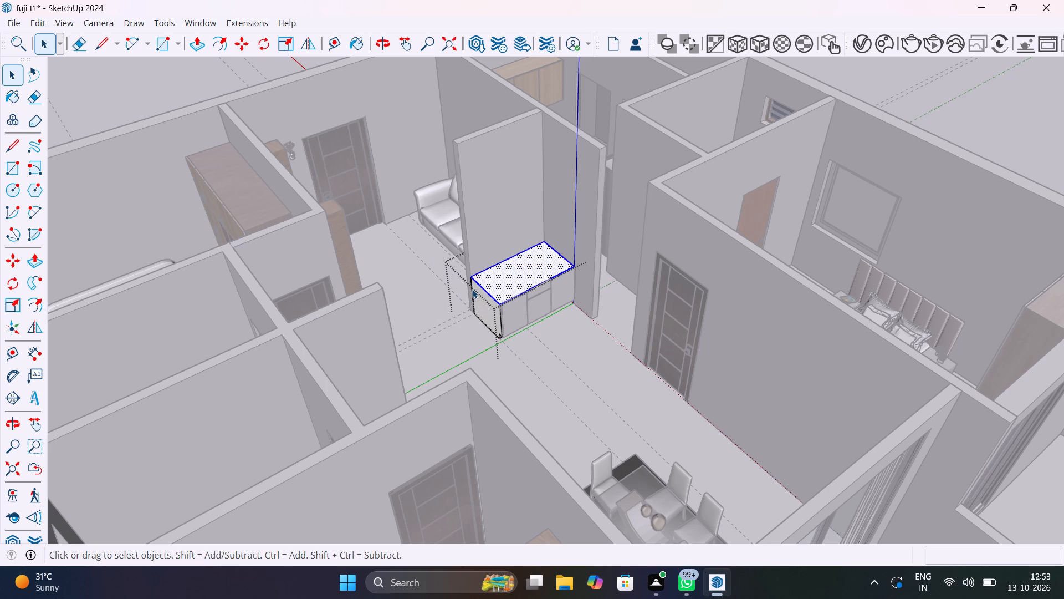
{"action": "scroll", "coordinate": [496, 312], "scroll_direction": "down", "scroll_amount": 6}
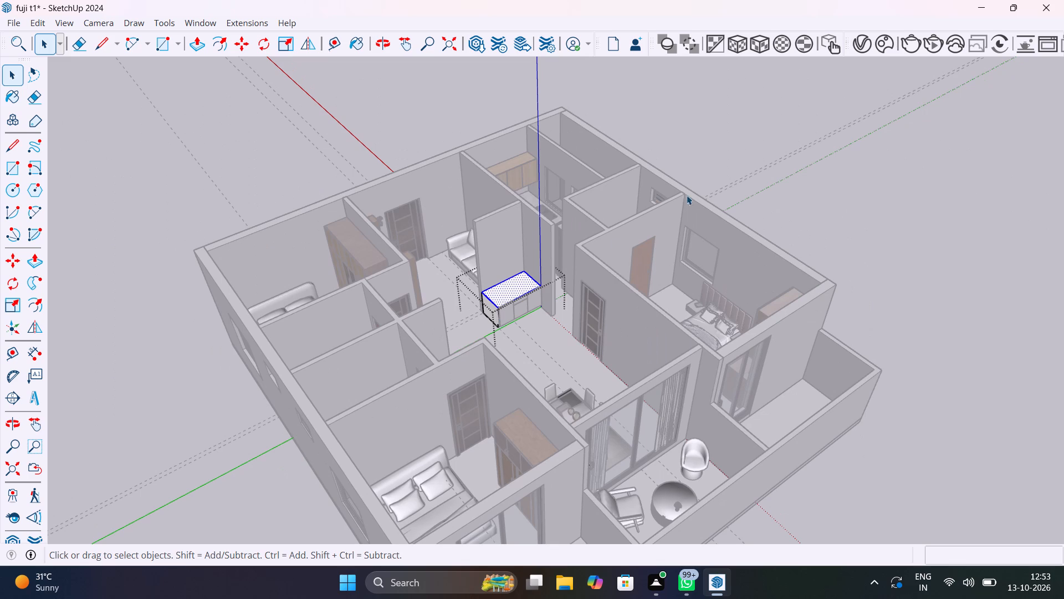
{"action": "left_click", "coordinate": [725, 135]}
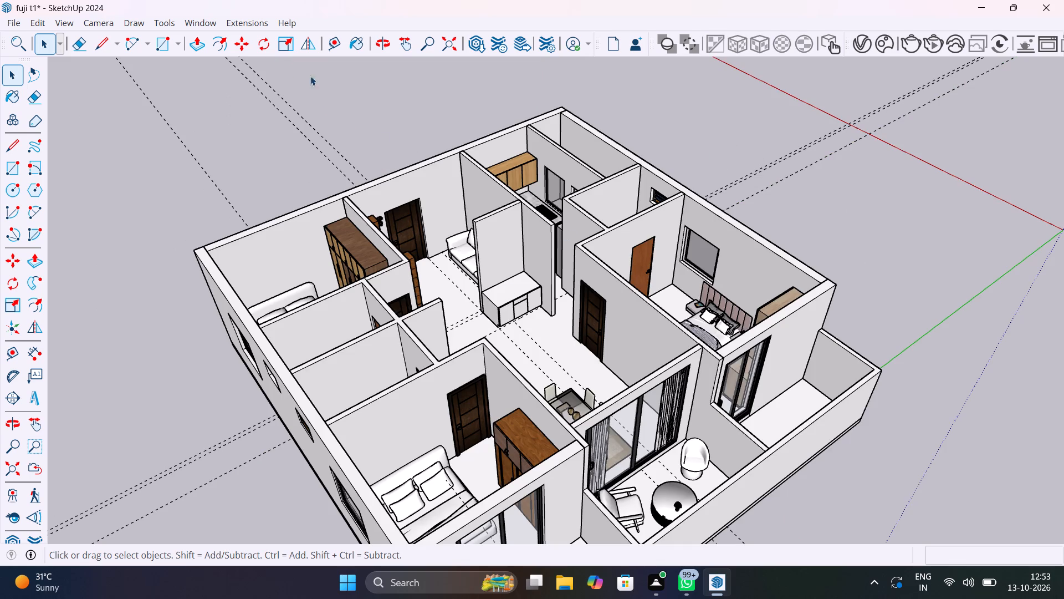
{"action": "left_click", "coordinate": [42, 24]}
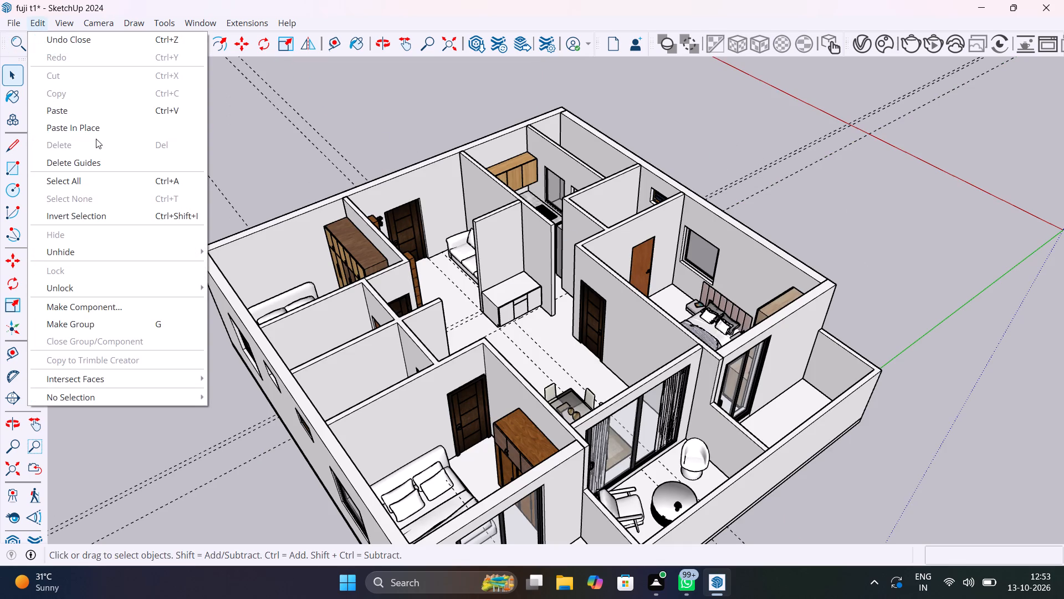
{"action": "left_click", "coordinate": [101, 130]}
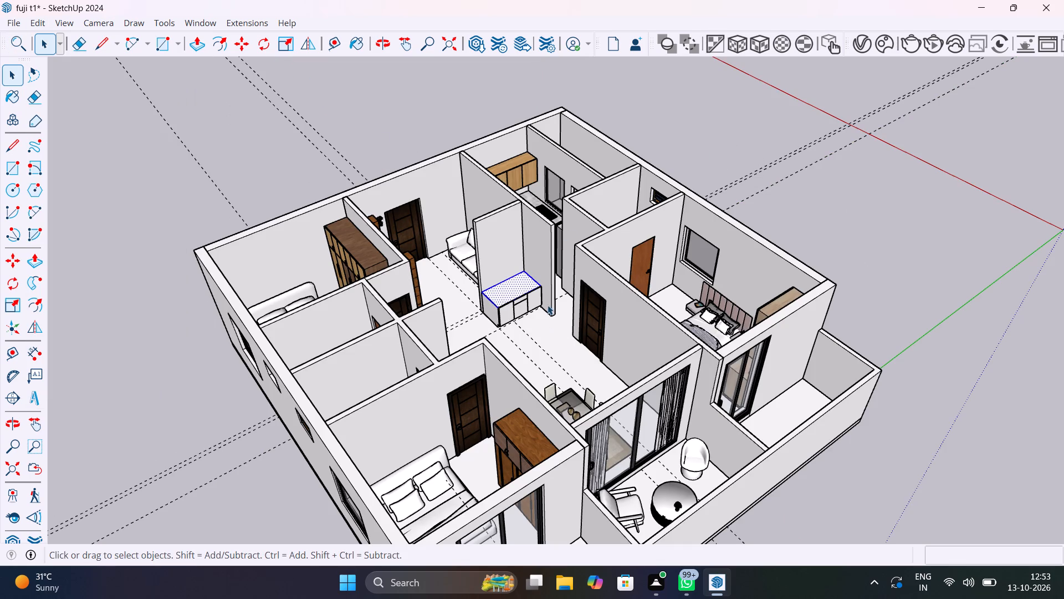
Pull the pasted top face up 20 mm to form a countertop slab over the cabinet.
{"action": "scroll", "coordinate": [514, 294], "scroll_direction": "up", "scroll_amount": 17}
{"action": "scroll", "coordinate": [514, 293], "scroll_direction": "up", "scroll_amount": 5}
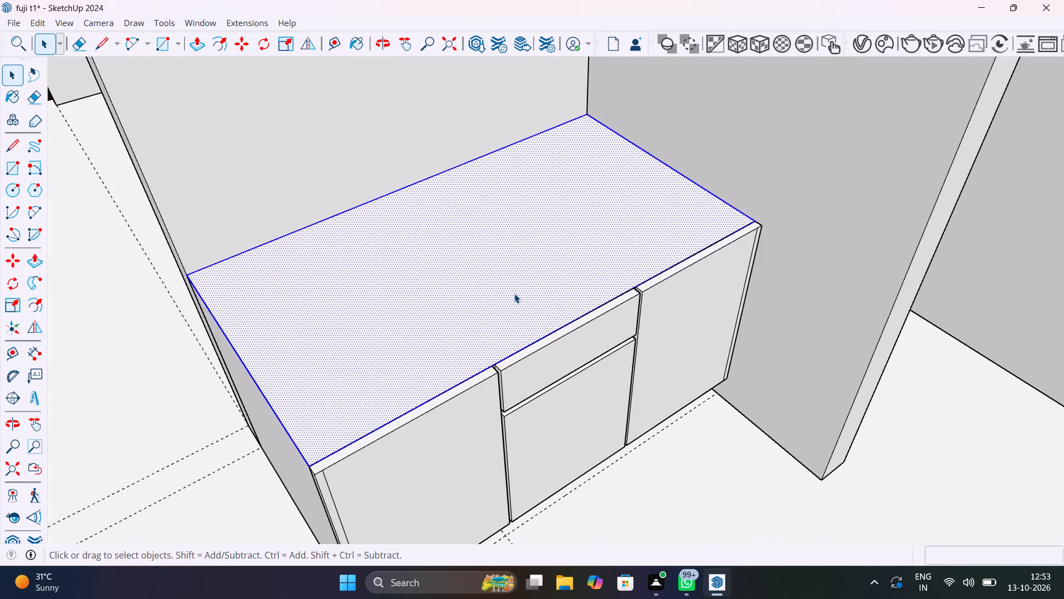
{"action": "key", "text": "p"}
{"action": "left_click", "coordinate": [514, 293]}
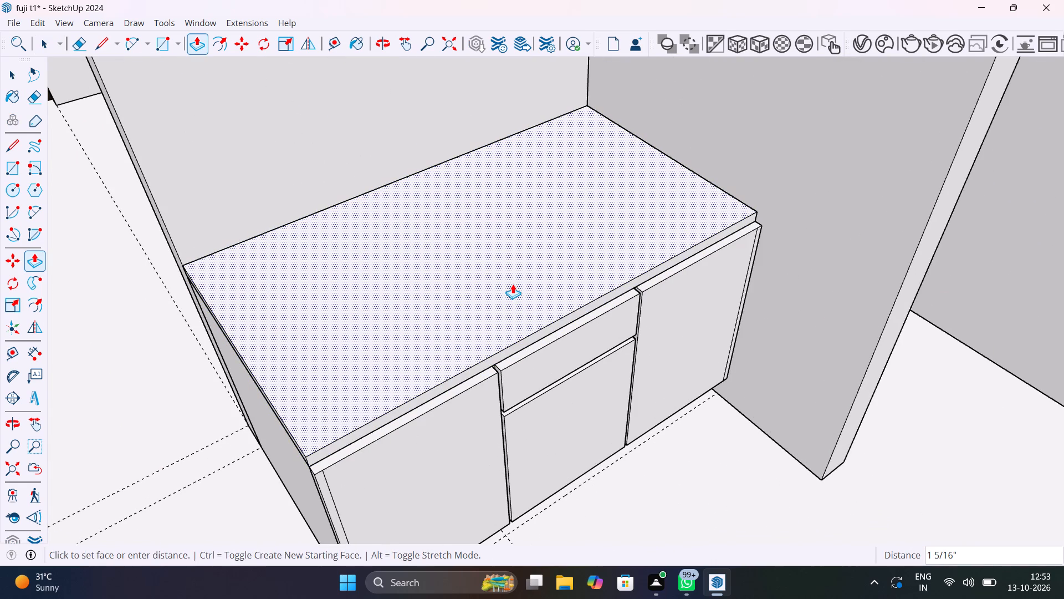
{"action": "type", "text": "20"}
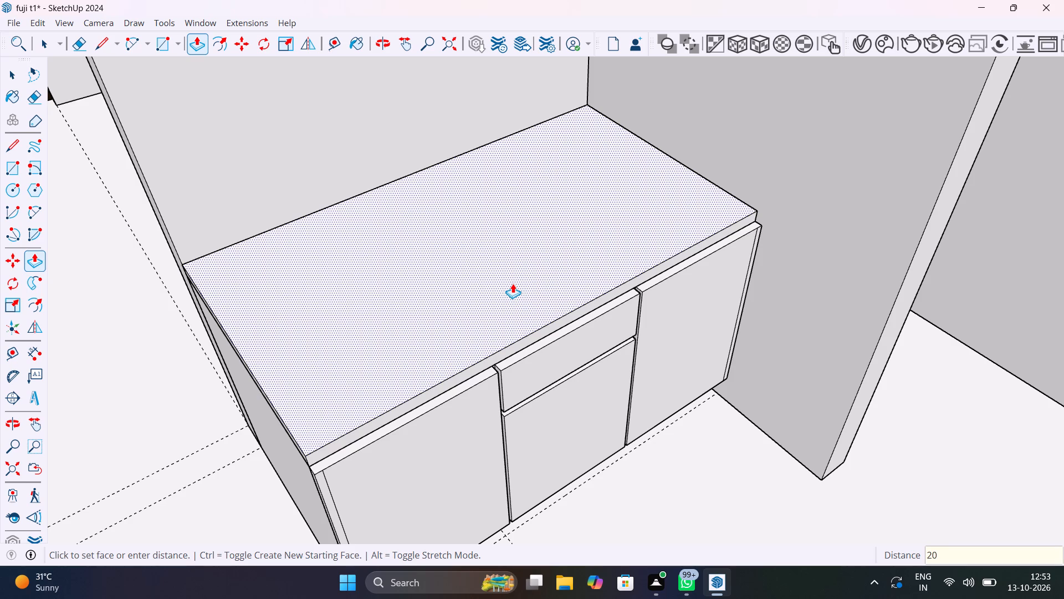
{"action": "type", "text": "mm"}
{"action": "key", "text": "Return"}
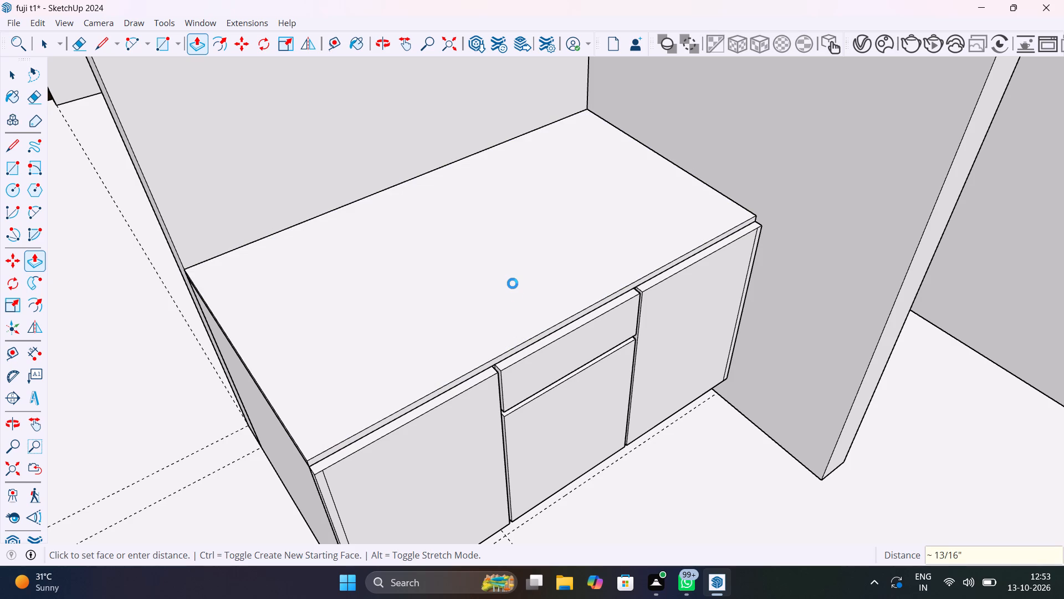
{"action": "key", "text": "space"}
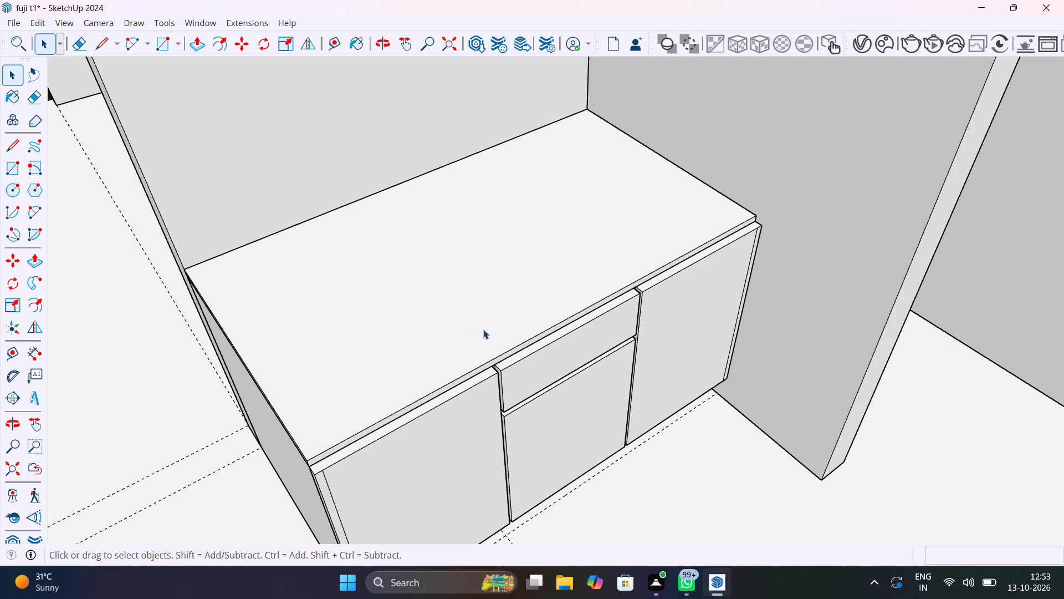
Make the whole 20 mm countertop slab, with all its faces and edges, into a group.
{"action": "middle_click_drag", "start_coordinate": [458, 334], "coordinate": [458, 332]}
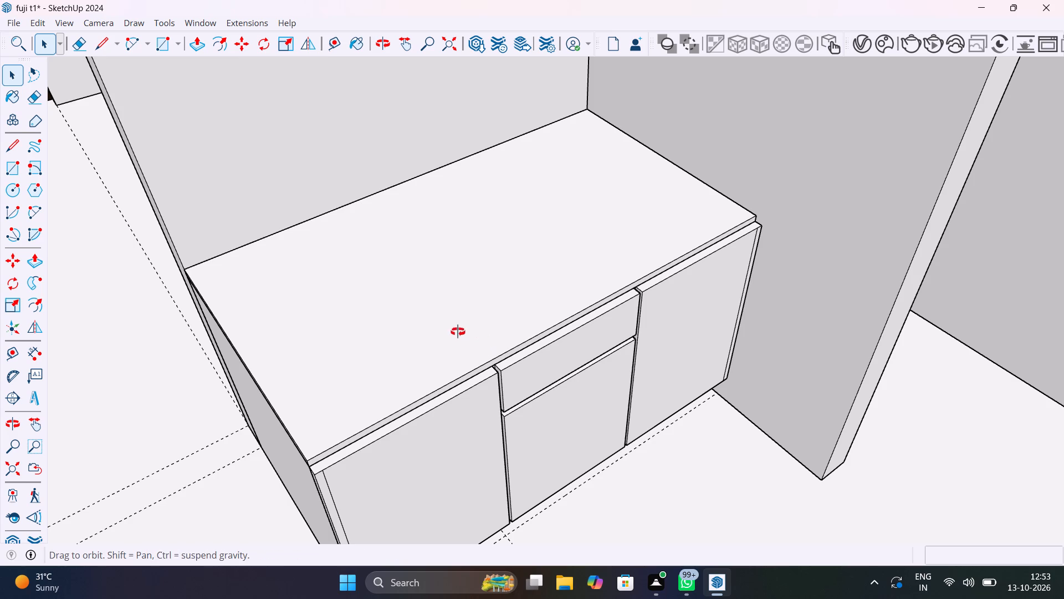
{"action": "middle_click_drag", "start_coordinate": [458, 332], "coordinate": [567, 209]}
{"action": "scroll", "coordinate": [567, 210], "scroll_direction": "up", "scroll_amount": 1}
{"action": "middle_click_drag", "start_coordinate": [527, 298], "coordinate": [529, 291], "text": "shift"}
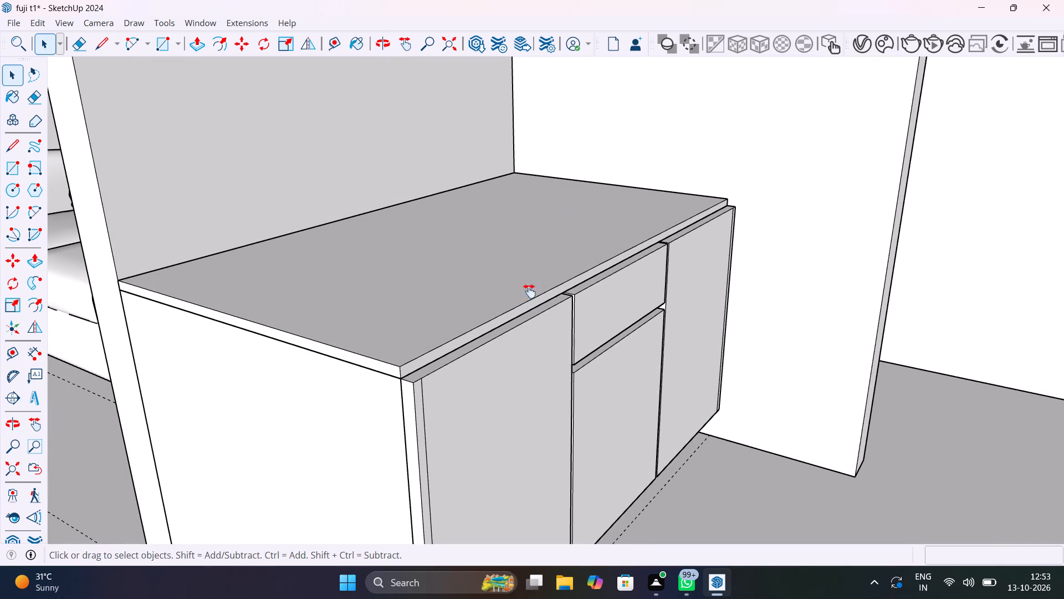
{"action": "middle_click_drag", "start_coordinate": [529, 291], "coordinate": [560, 262], "text": "shift"}
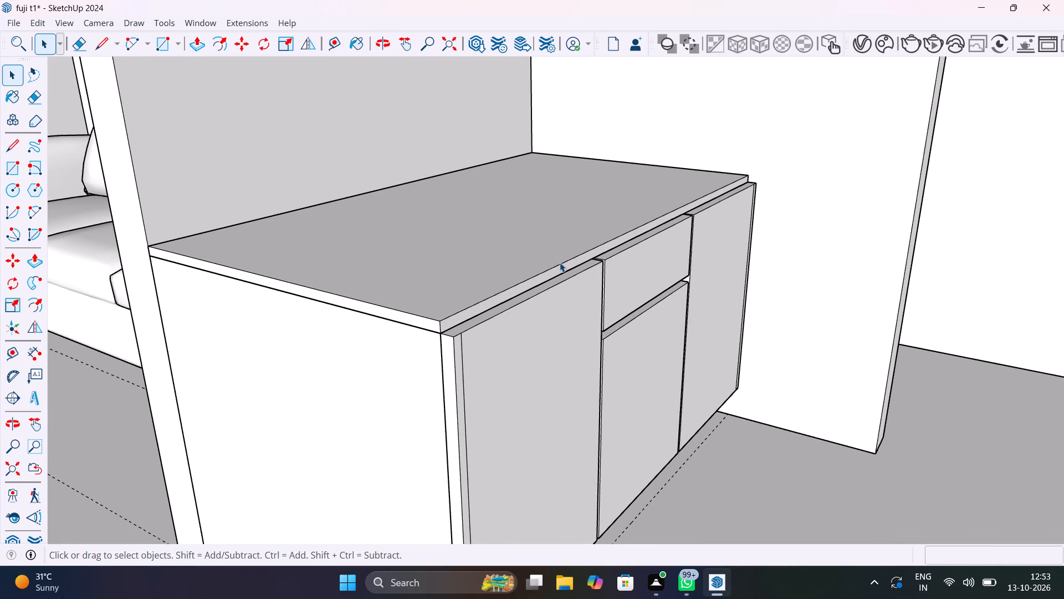
{"action": "scroll", "coordinate": [455, 313], "scroll_direction": "up", "scroll_amount": 9}
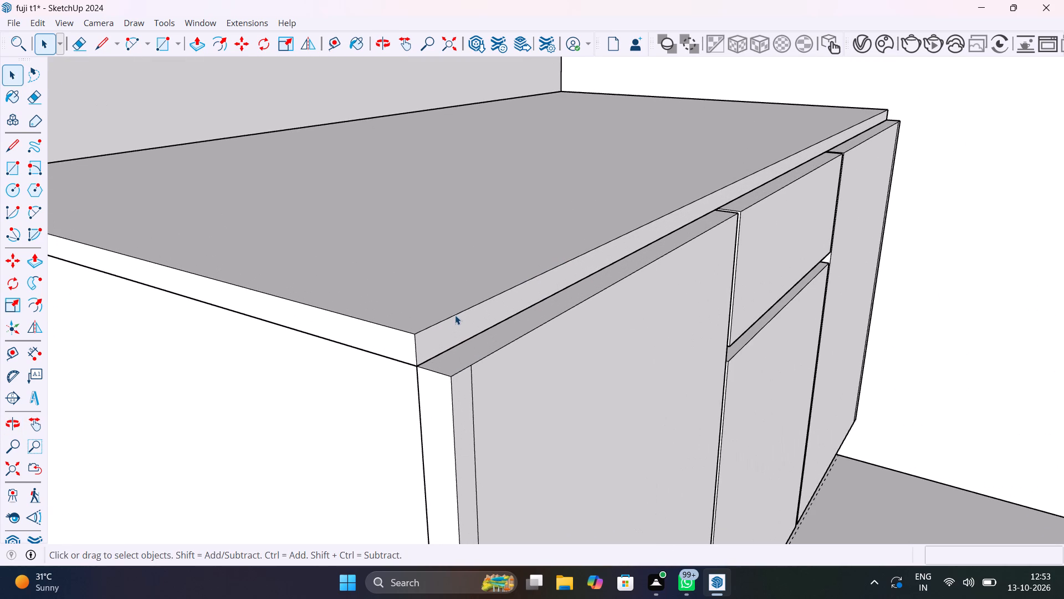
{"action": "left_click", "coordinate": [460, 320]}
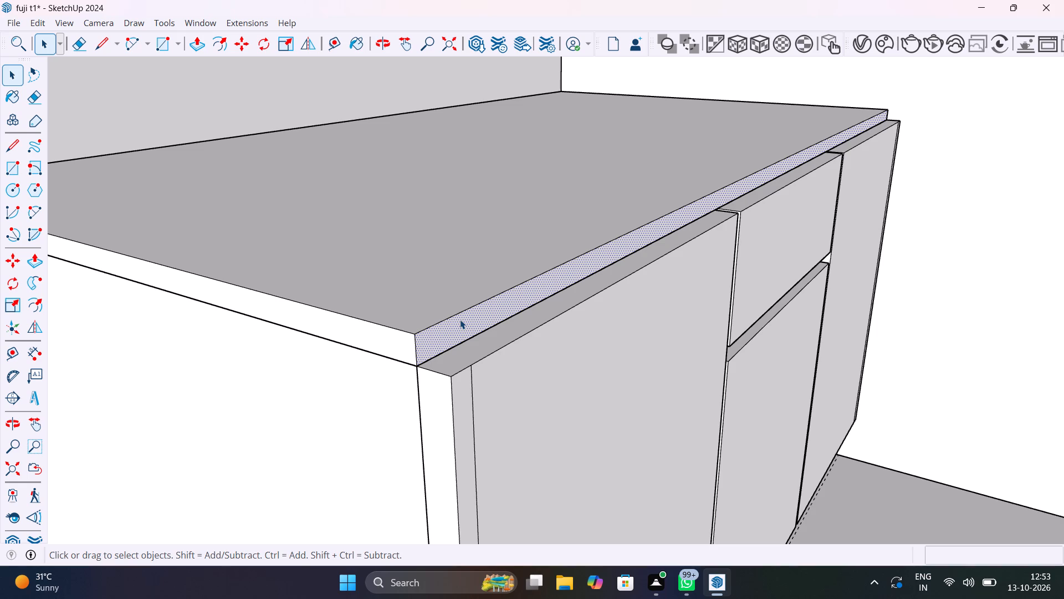
{"action": "triple_click", "coordinate": [460, 319]}
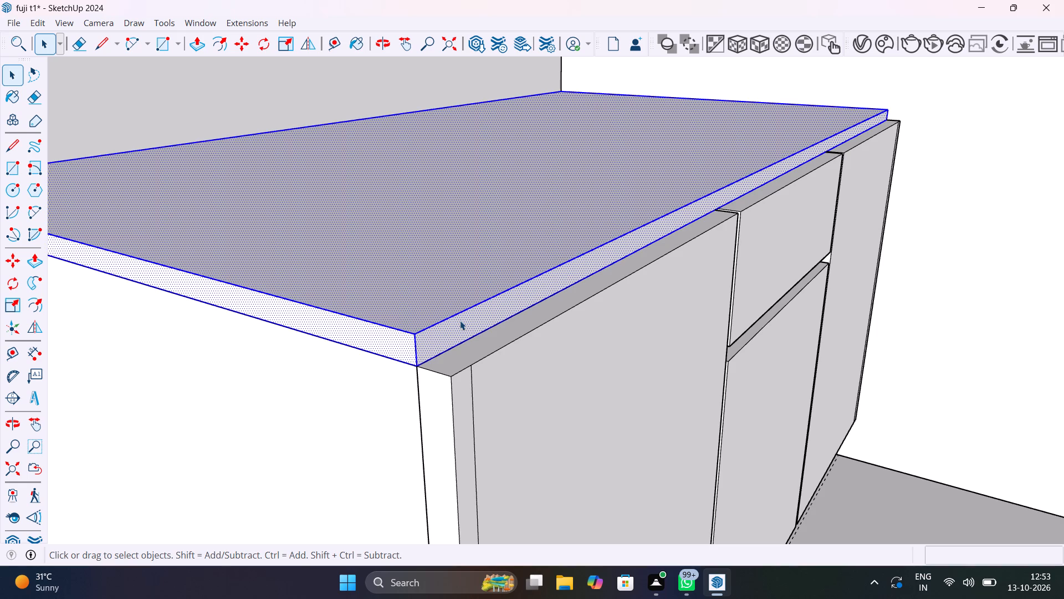
{"action": "right_click", "coordinate": [460, 320]}
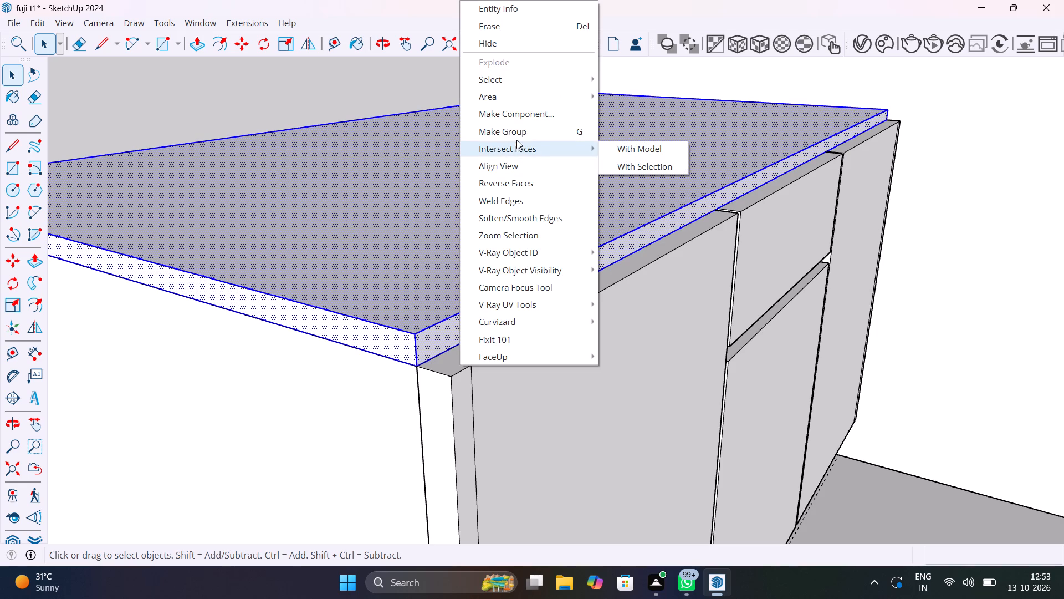
{"action": "left_click", "coordinate": [518, 134]}
Inside the countertop group, extend the slab's front edge 1" forward, flush with the cabinet's front panels.
{"action": "triple_click", "coordinate": [490, 316]}
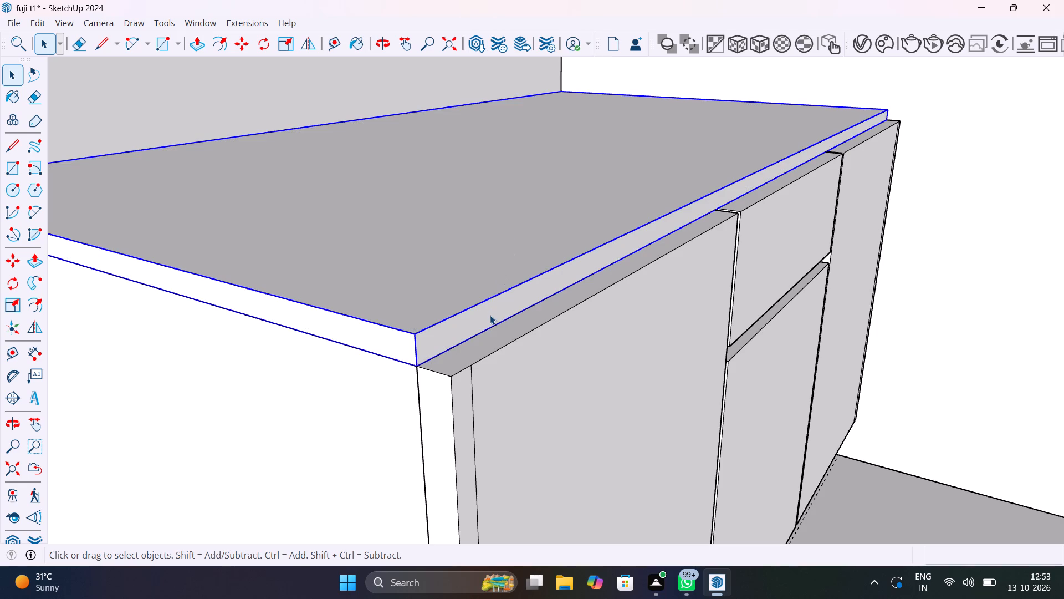
{"action": "left_click", "coordinate": [490, 316]}
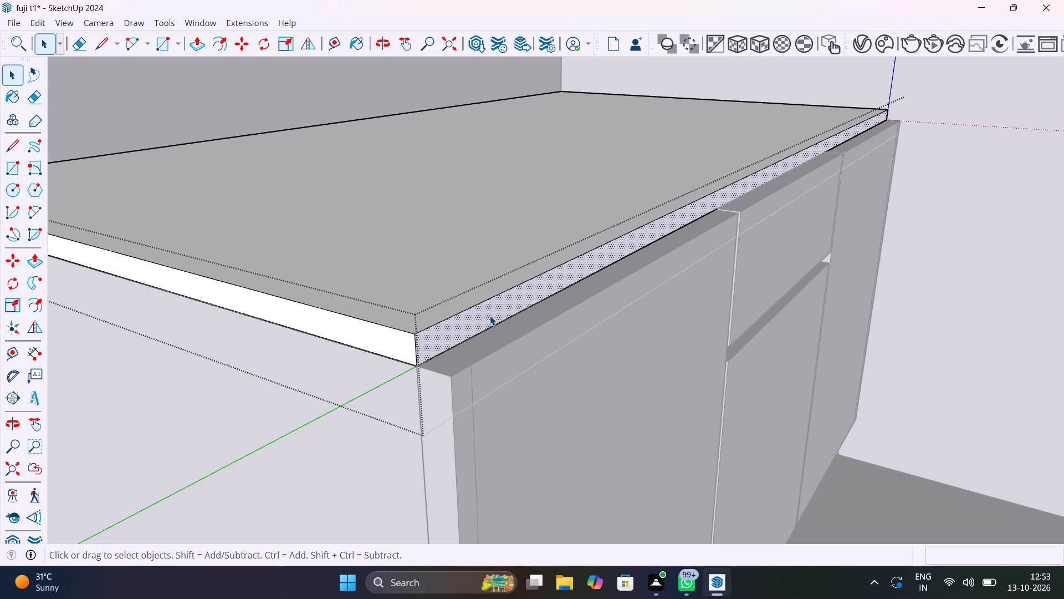
{"action": "key", "text": "p"}
{"action": "left_click", "coordinate": [490, 315]}
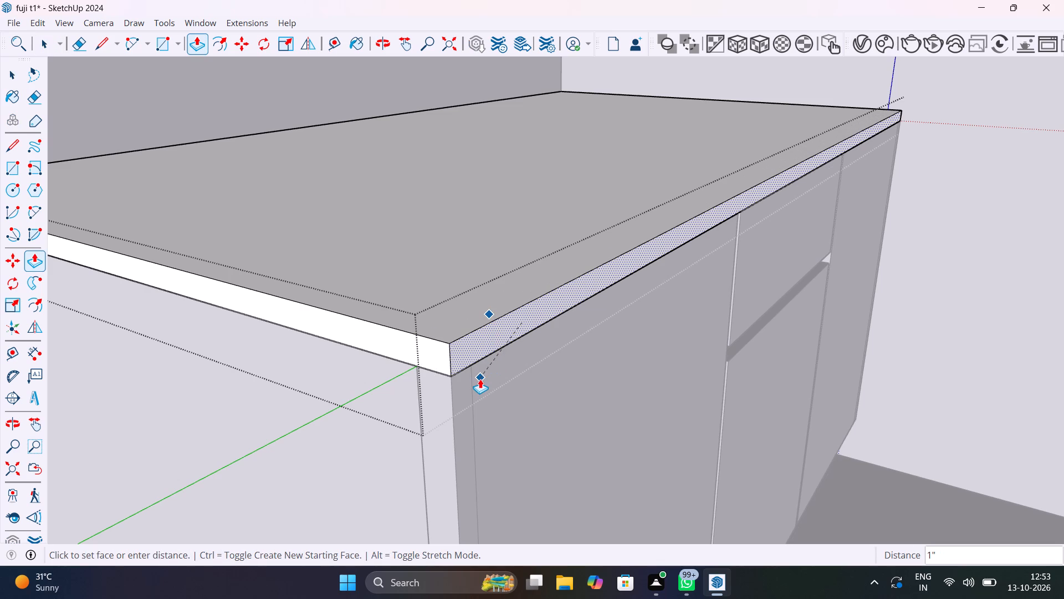
{"action": "left_click", "coordinate": [480, 379]}
{"action": "key", "text": "space"}
Close the countertop group and examine the cabinet's top and front corner at its open end.
{"action": "scroll", "coordinate": [480, 379], "scroll_direction": "down", "scroll_amount": 6}
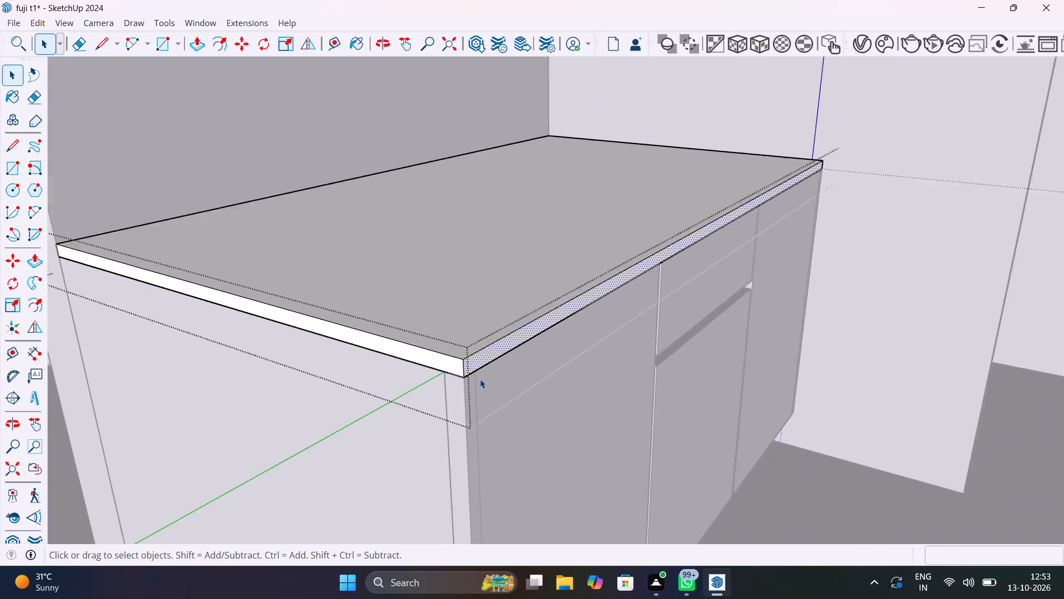
{"action": "scroll", "coordinate": [480, 379], "scroll_direction": "down", "scroll_amount": 16}
{"action": "scroll", "coordinate": [480, 379], "scroll_direction": "down", "scroll_amount": 8}
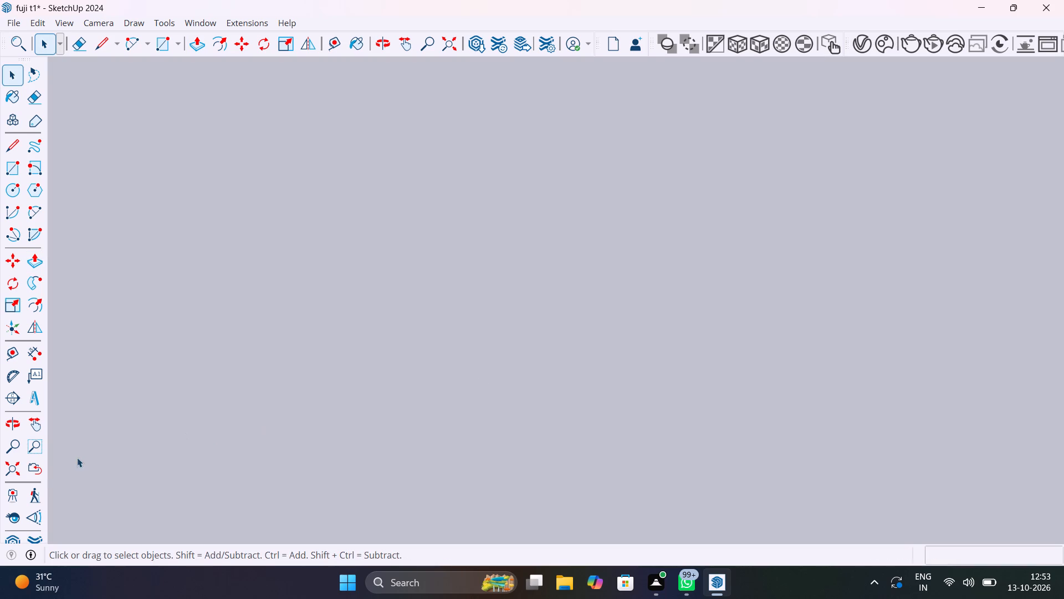
{"action": "left_click", "coordinate": [21, 470]}
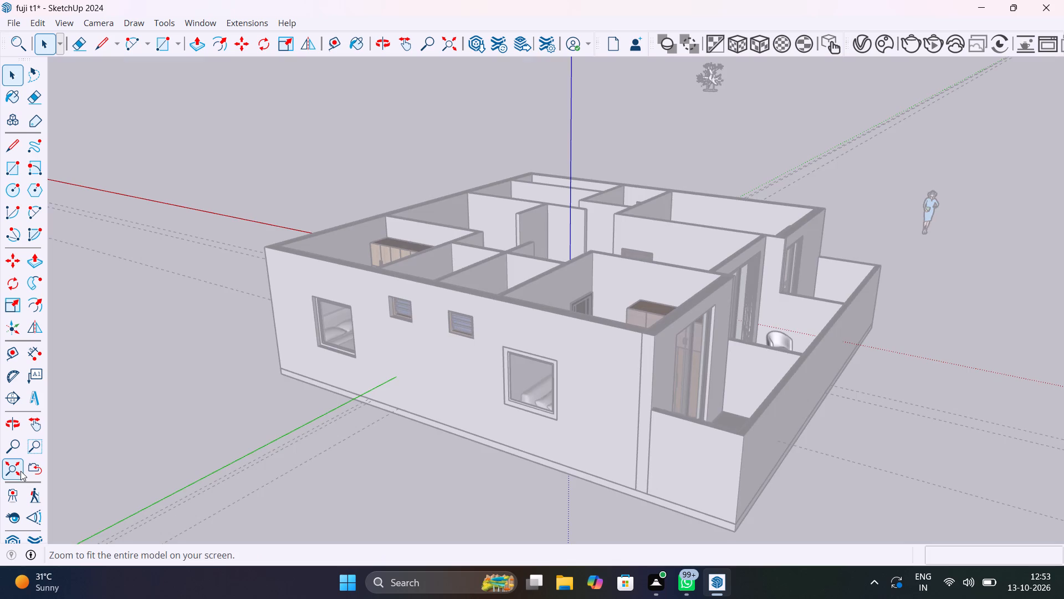
{"action": "left_click", "coordinate": [156, 382]}
{"action": "scroll", "coordinate": [613, 231], "scroll_direction": "up", "scroll_amount": 10}
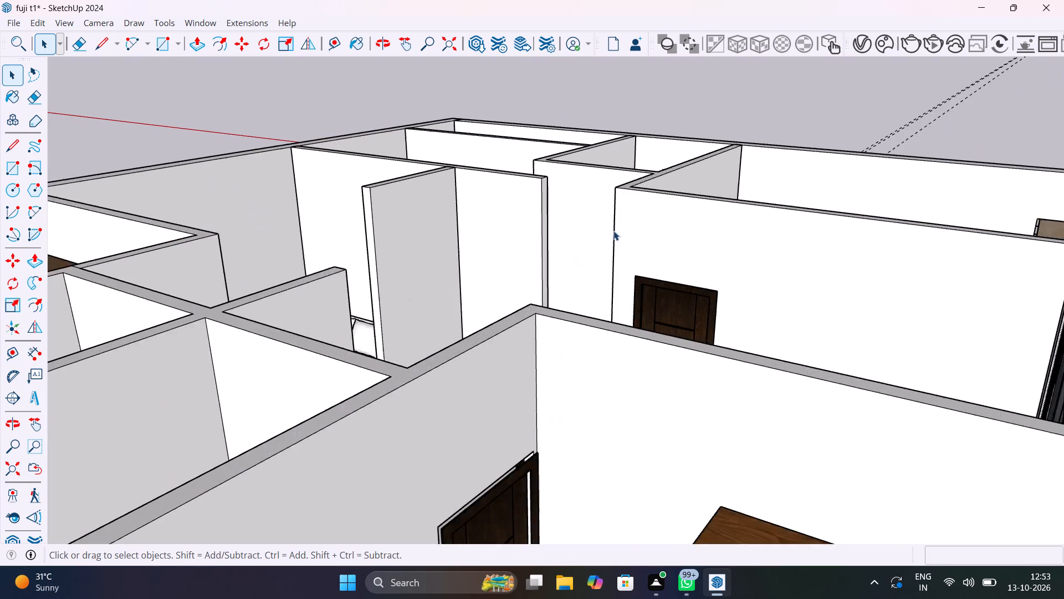
{"action": "middle_click_drag", "start_coordinate": [555, 346], "coordinate": [255, 437]}
{"action": "scroll", "coordinate": [562, 308], "scroll_direction": "up", "scroll_amount": 18}
{"action": "middle_click_drag", "start_coordinate": [514, 379], "coordinate": [649, 295]}
{"action": "scroll", "coordinate": [578, 328], "scroll_direction": "up", "scroll_amount": 1}
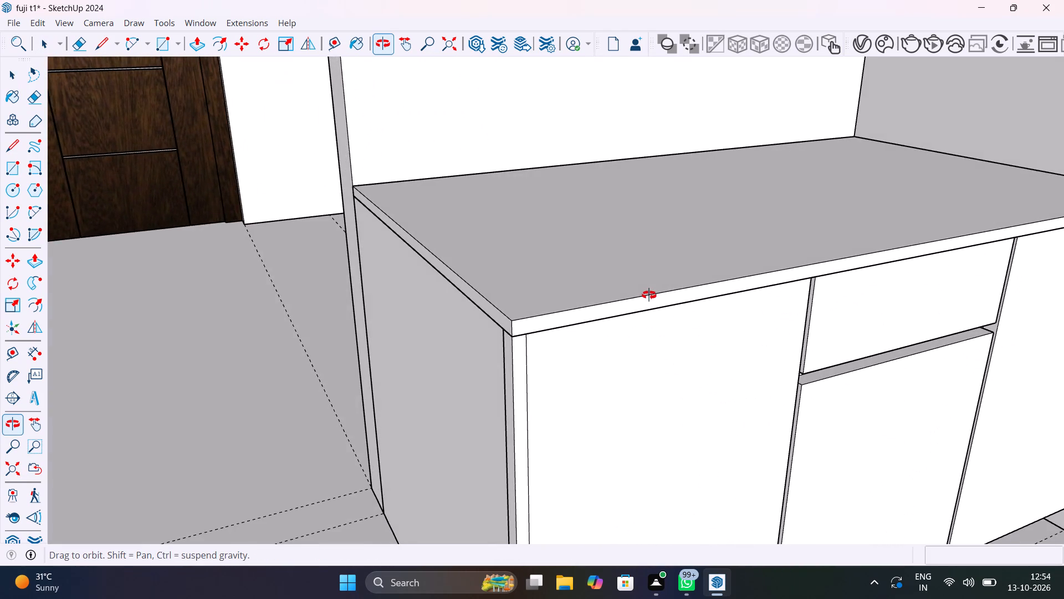
Examine the low cabinet, its countertop corner and the surrounding partition walls from several angles and distances.
{"action": "middle_click_drag", "start_coordinate": [649, 295], "coordinate": [693, 289]}
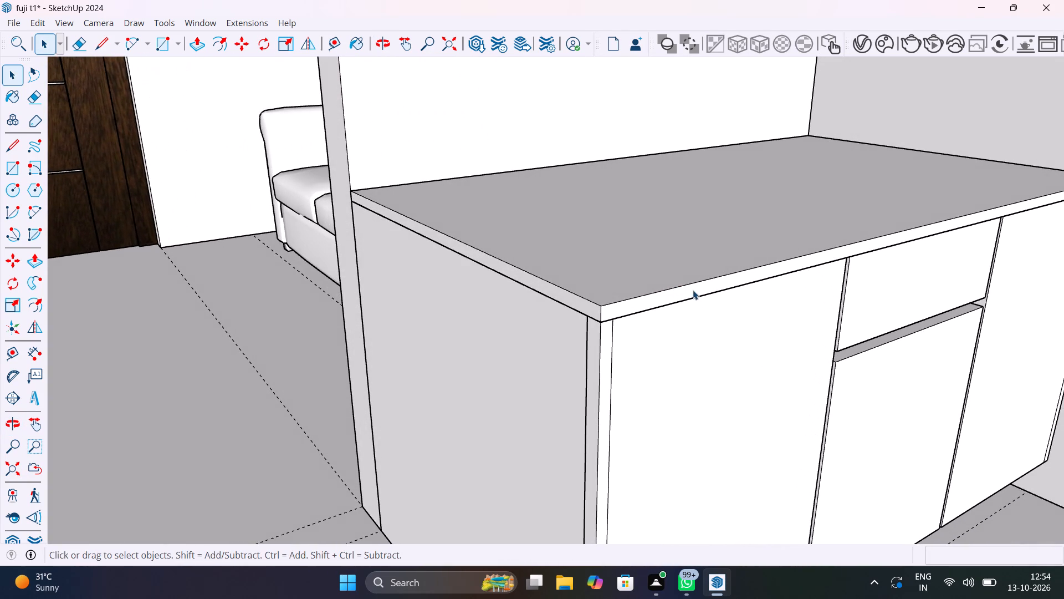
{"action": "scroll", "coordinate": [627, 317], "scroll_direction": "up", "scroll_amount": 6}
{"action": "middle_click_drag", "start_coordinate": [627, 325], "coordinate": [723, 323]}
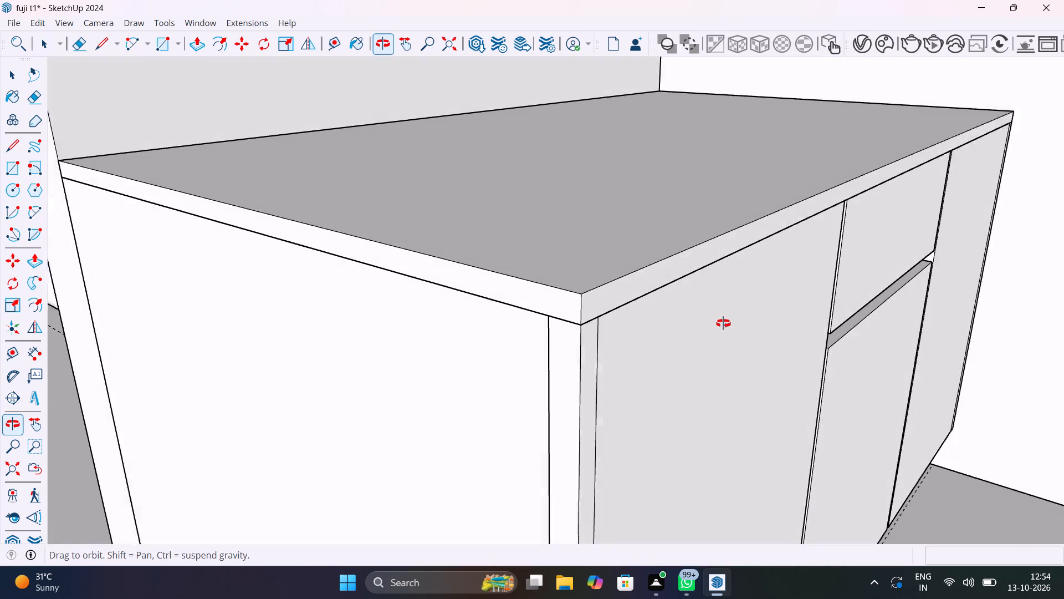
{"action": "middle_click_drag", "start_coordinate": [723, 323], "coordinate": [565, 327]}
{"action": "scroll", "coordinate": [565, 329], "scroll_direction": "down", "scroll_amount": 20}
{"action": "scroll", "coordinate": [565, 329], "scroll_direction": "down", "scroll_amount": 1}
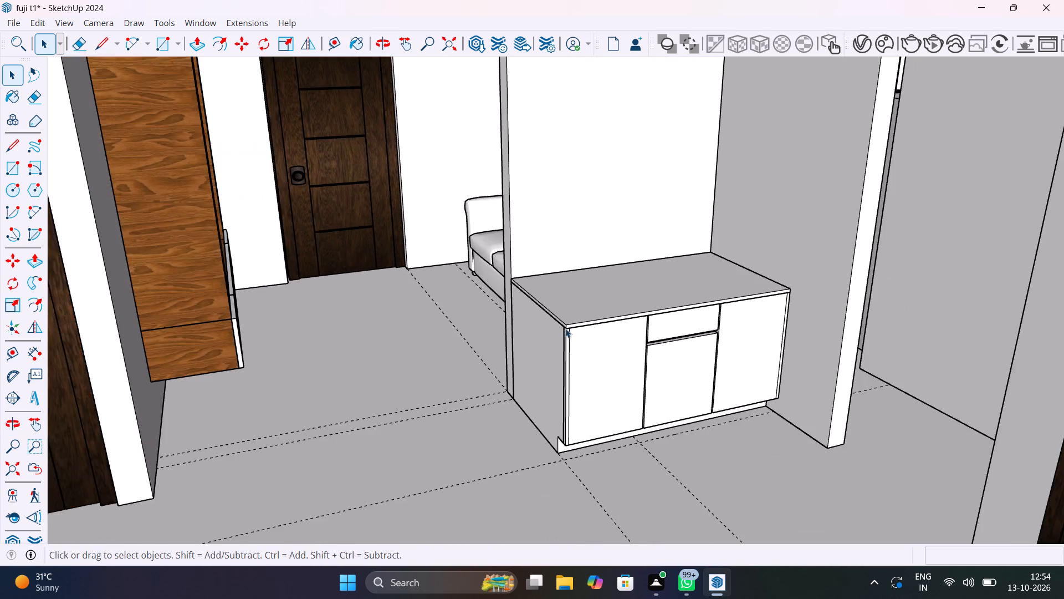
{"action": "scroll", "coordinate": [565, 328], "scroll_direction": "down", "scroll_amount": 6}
{"action": "middle_click_drag", "start_coordinate": [601, 326], "coordinate": [510, 337]}
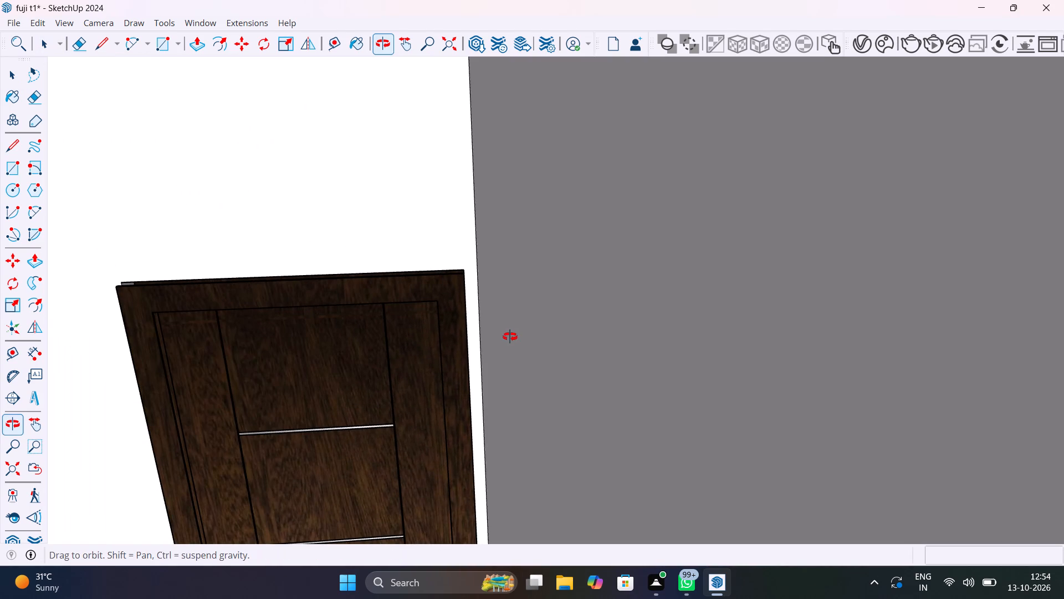
{"action": "middle_click_drag", "start_coordinate": [510, 337], "coordinate": [229, 341]}
{"action": "middle_click_drag", "start_coordinate": [557, 333], "coordinate": [270, 349], "text": "shift"}
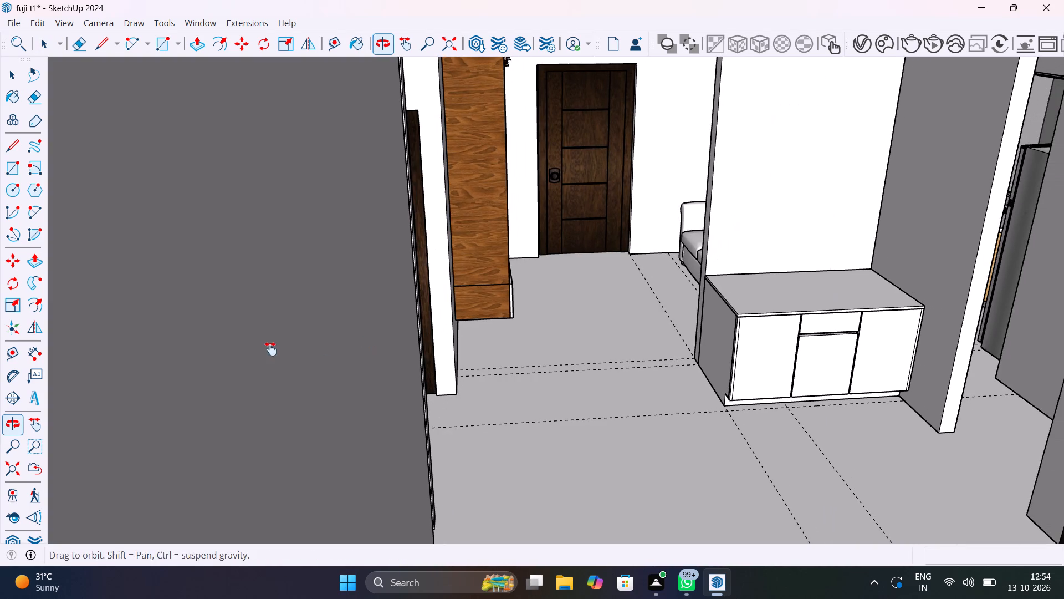
{"action": "middle_click_drag", "start_coordinate": [270, 349], "coordinate": [270, 349], "text": "shift"}
{"action": "scroll", "coordinate": [806, 319], "scroll_direction": "up", "scroll_amount": 3}
{"action": "middle_click_drag", "start_coordinate": [800, 329], "coordinate": [613, 399], "text": "shift"}
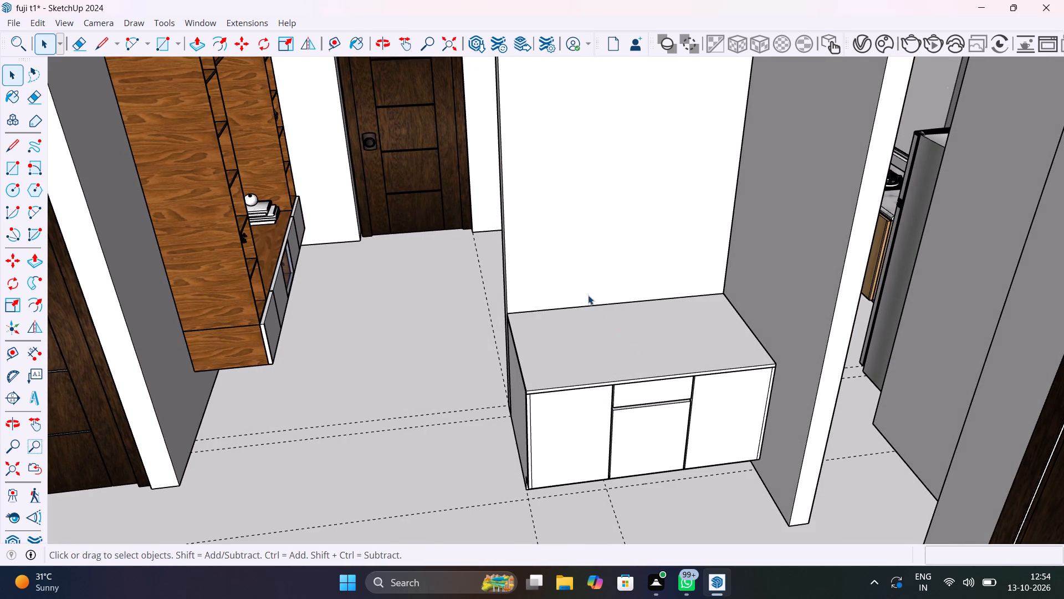
{"action": "middle_click_drag", "start_coordinate": [688, 341], "coordinate": [811, 474]}
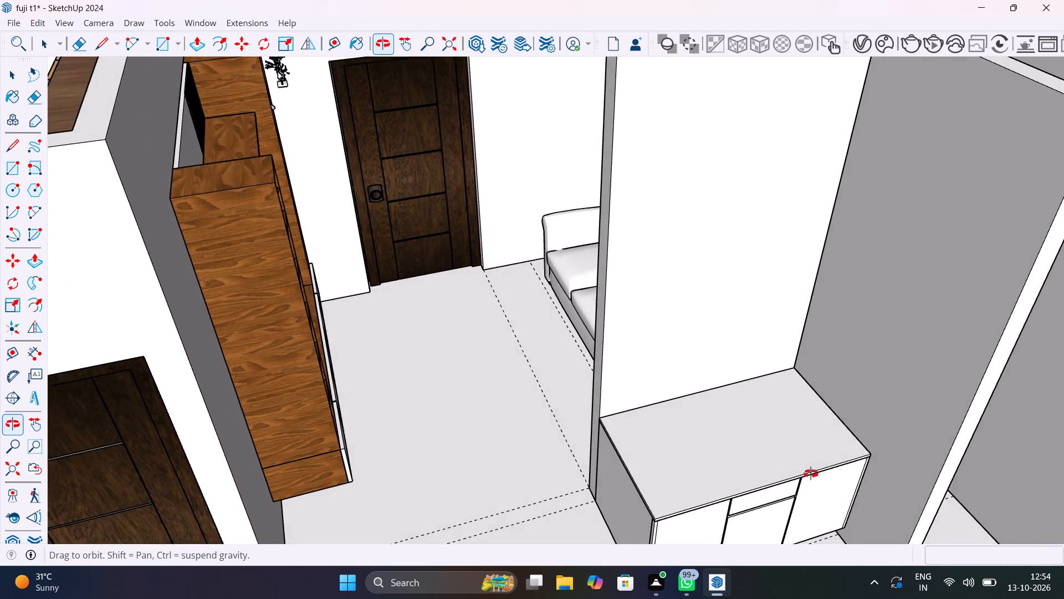
{"action": "middle_click_drag", "start_coordinate": [811, 474], "coordinate": [892, 454]}
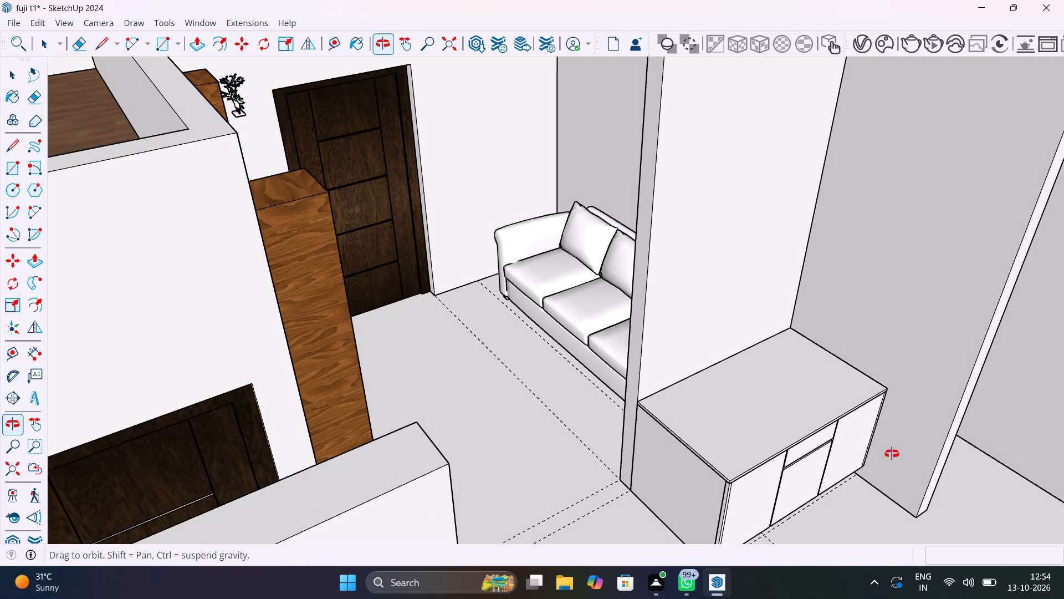
{"action": "middle_click_drag", "start_coordinate": [892, 454], "coordinate": [876, 530]}
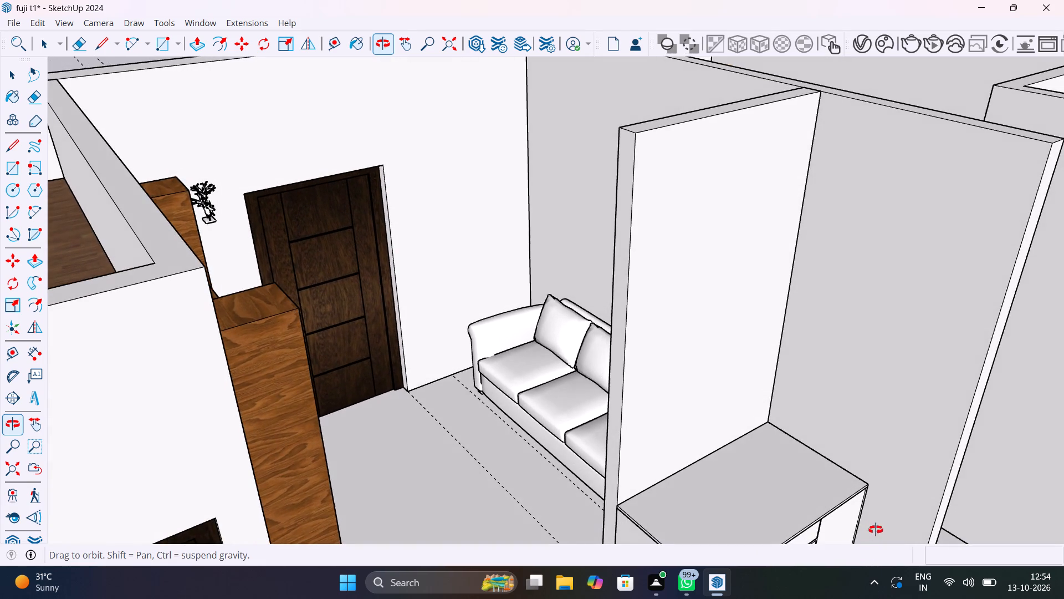
{"action": "middle_click_drag", "start_coordinate": [876, 530], "coordinate": [690, 449]}
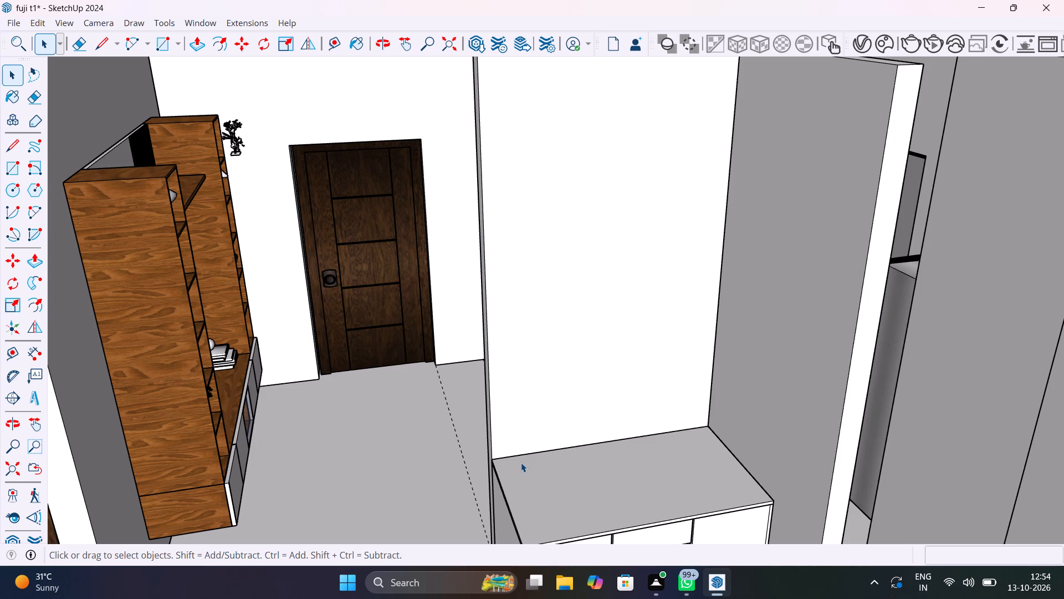
{"action": "scroll", "coordinate": [521, 463], "scroll_direction": "up", "scroll_amount": 8}
{"action": "middle_click_drag", "start_coordinate": [521, 461], "coordinate": [602, 470]}
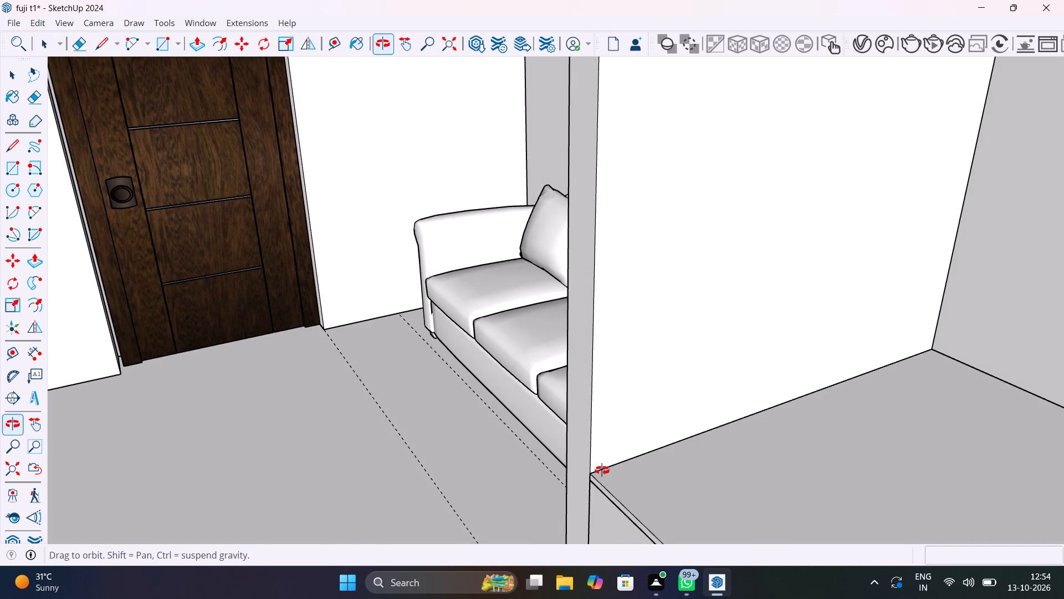
{"action": "middle_click_drag", "start_coordinate": [602, 470], "coordinate": [531, 516]}
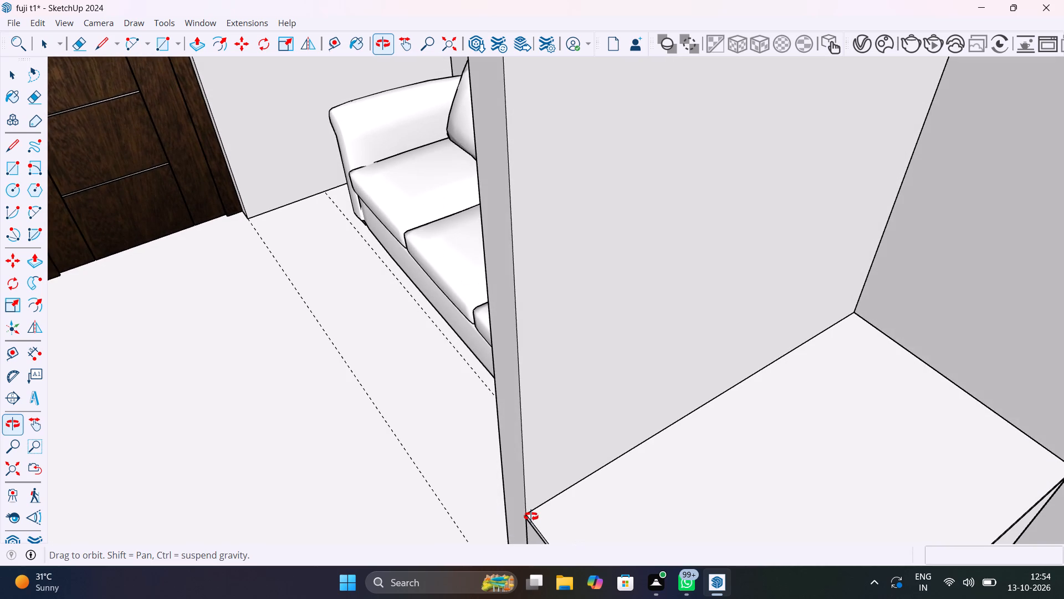
{"action": "middle_click_drag", "start_coordinate": [531, 516], "coordinate": [416, 422]}
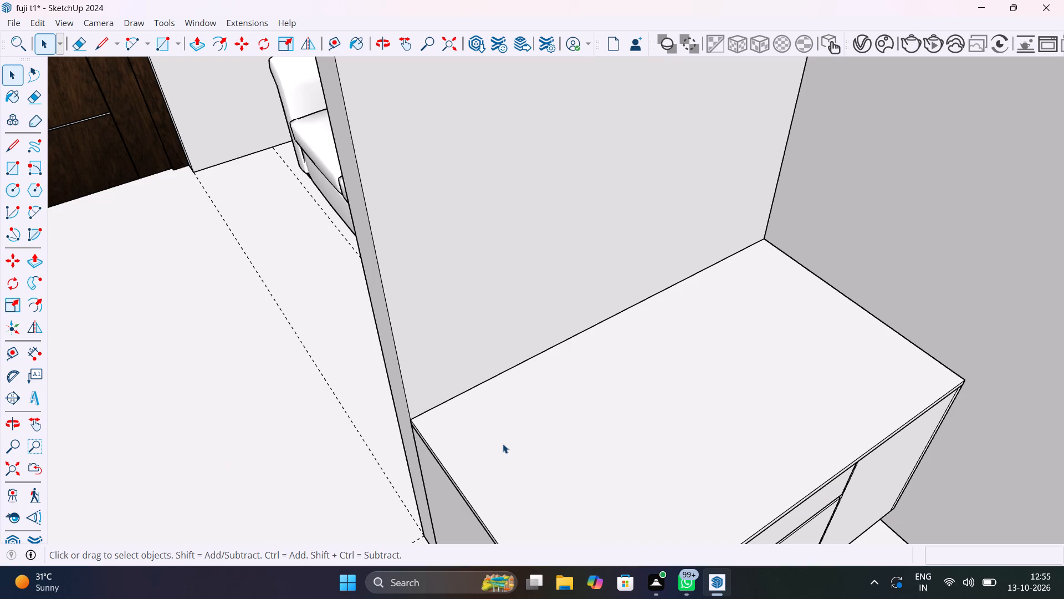
{"action": "middle_click_drag", "start_coordinate": [542, 468], "coordinate": [401, 368]}
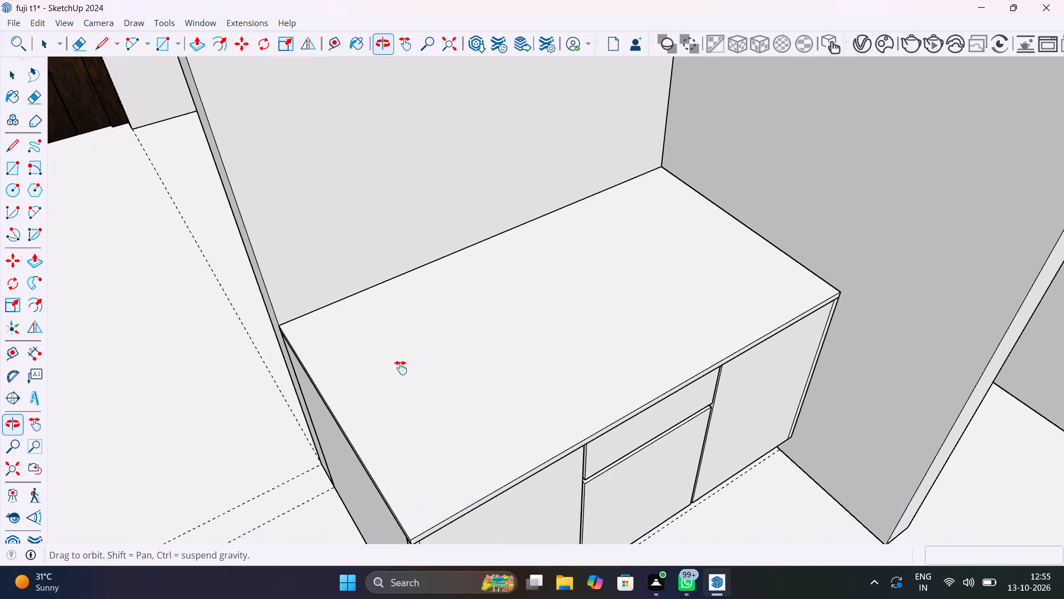
{"action": "middle_click_drag", "start_coordinate": [401, 368], "coordinate": [457, 341]}
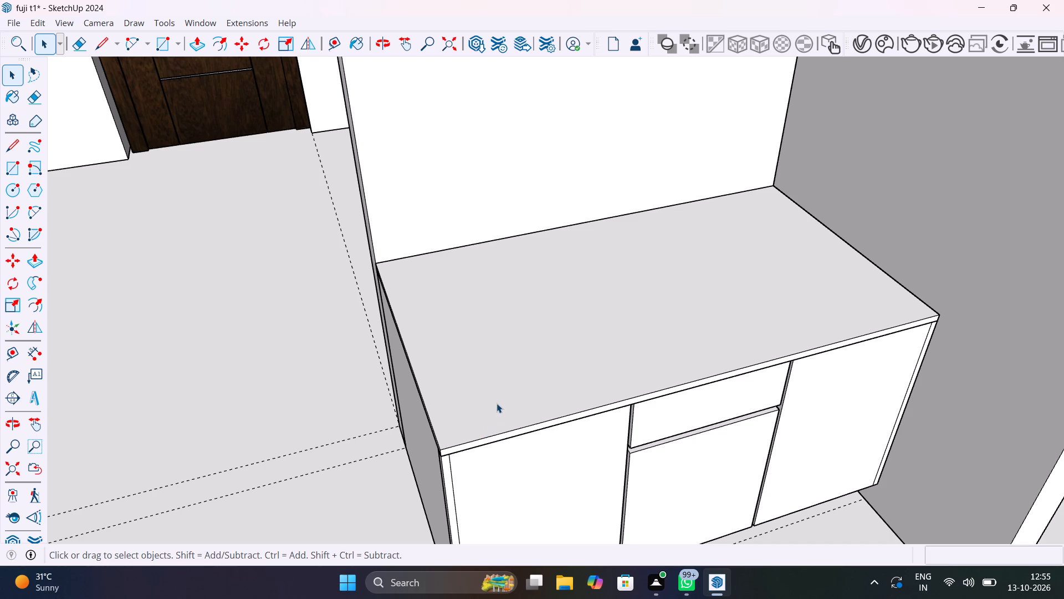
{"action": "scroll", "coordinate": [472, 328], "scroll_direction": "down", "scroll_amount": 8}
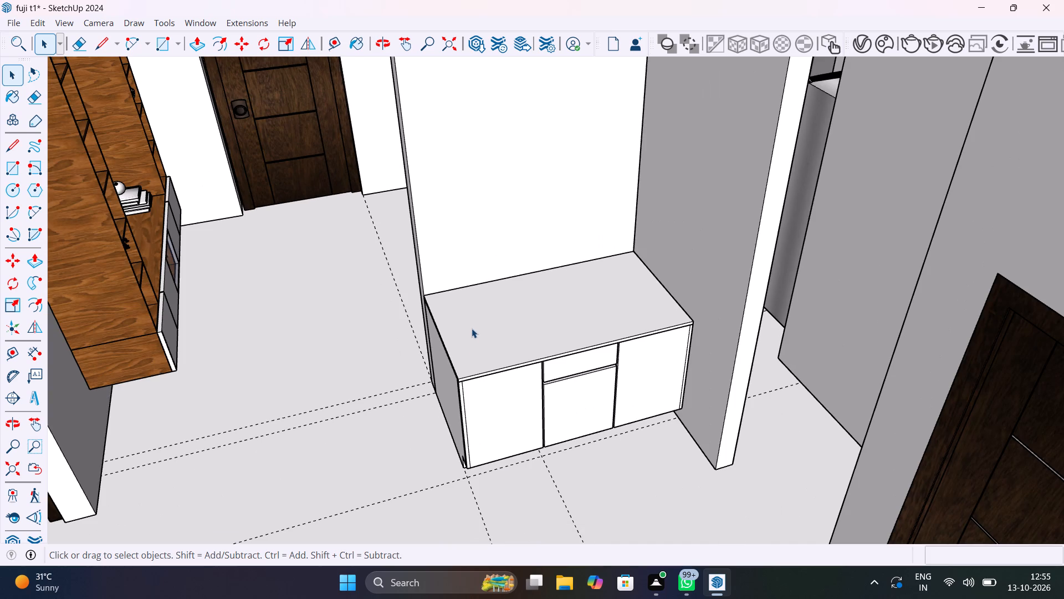
{"action": "middle_click_drag", "start_coordinate": [475, 331], "coordinate": [498, 408]}
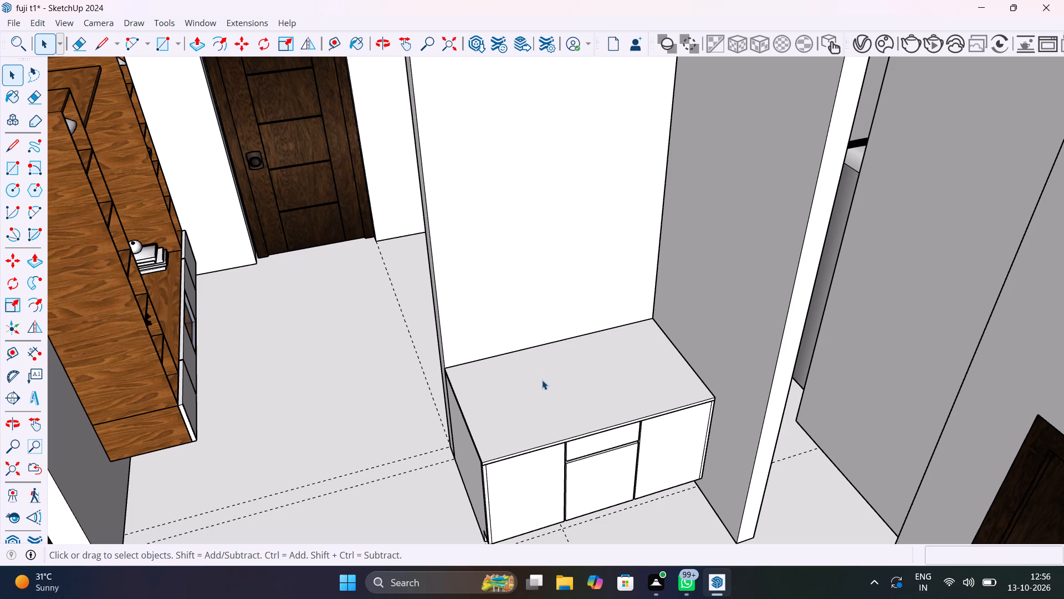
{"action": "scroll", "coordinate": [478, 366], "scroll_direction": "up", "scroll_amount": 8}
{"action": "scroll", "coordinate": [480, 369], "scroll_direction": "down", "scroll_amount": 1}
{"action": "middle_click_drag", "start_coordinate": [553, 378], "coordinate": [710, 366]}
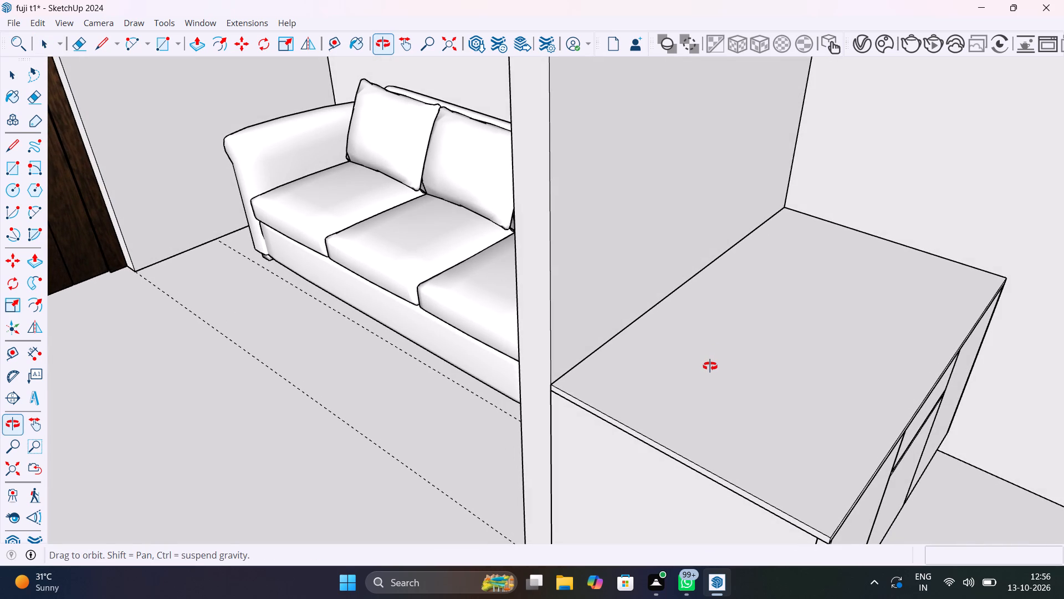
{"action": "middle_click_drag", "start_coordinate": [710, 366], "coordinate": [612, 400]}
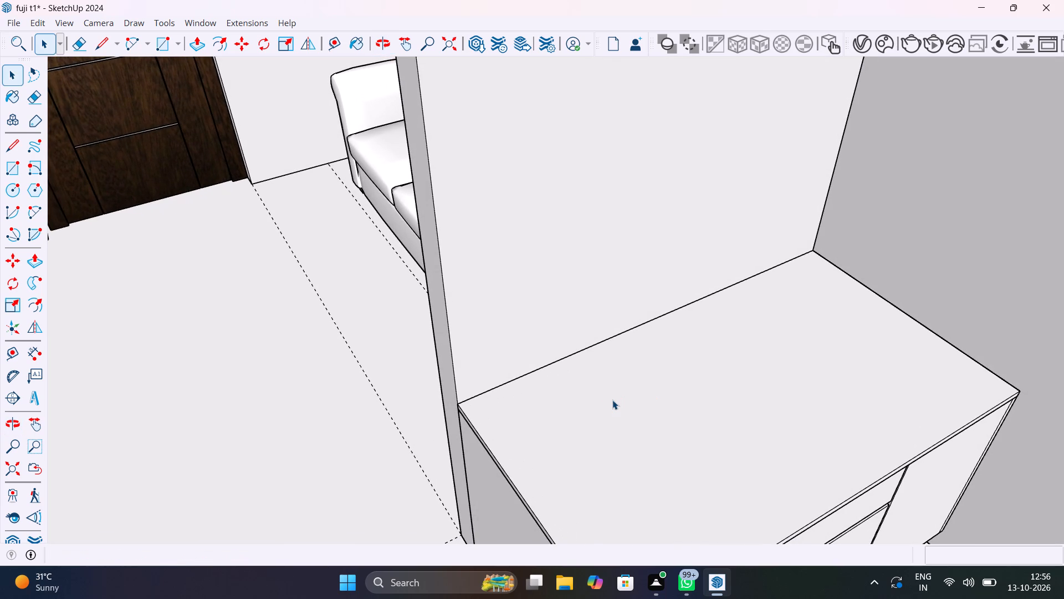
{"action": "scroll", "coordinate": [612, 400], "scroll_direction": "down", "scroll_amount": 11}
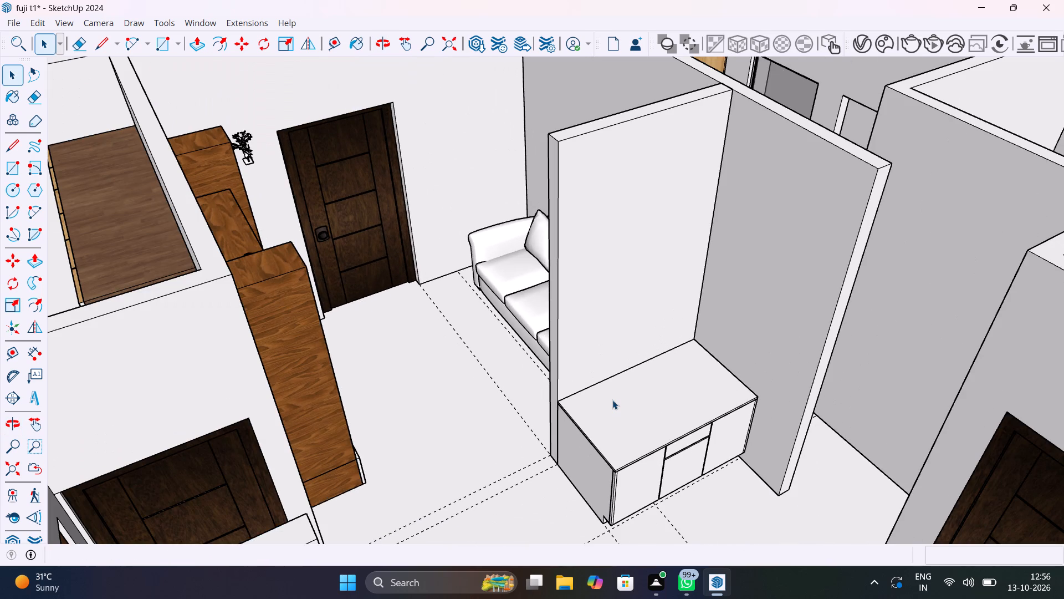
Place a guide line on the countertop 1" forward of its back edge, parallel to the wall behind.
{"action": "middle_click_drag", "start_coordinate": [608, 379], "coordinate": [609, 420]}
{"action": "scroll", "coordinate": [608, 379], "scroll_direction": "down", "scroll_amount": 1}
{"action": "scroll", "coordinate": [609, 421], "scroll_direction": "up", "scroll_amount": 9}
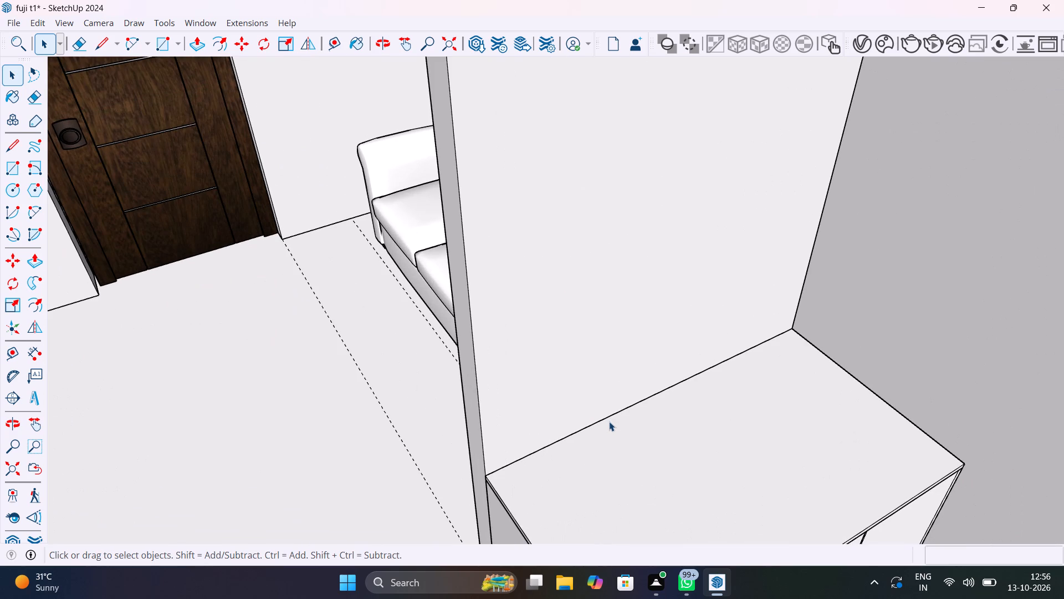
{"action": "key", "text": "t"}
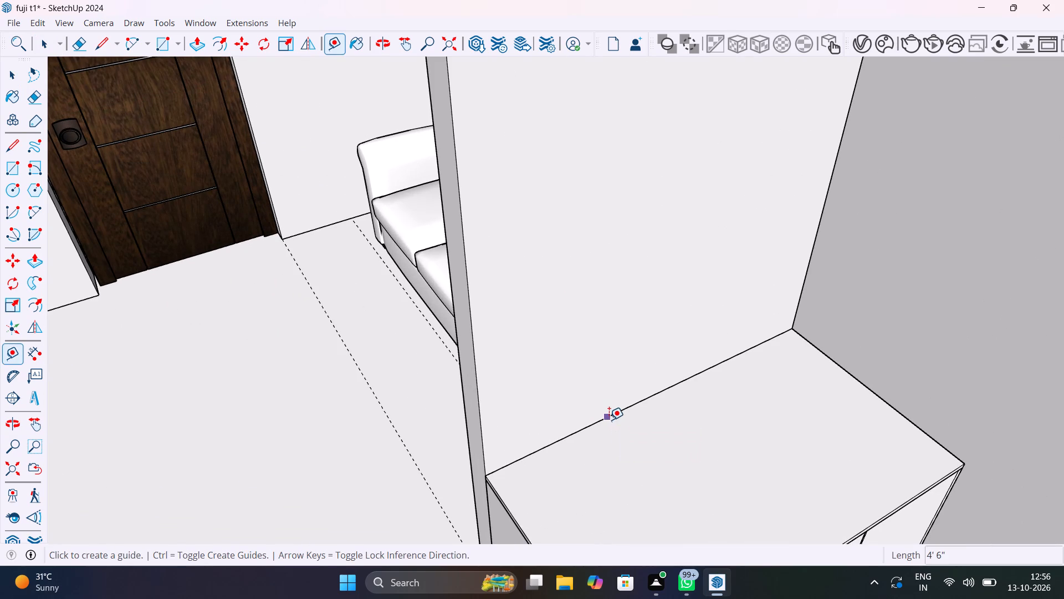
{"action": "left_click", "coordinate": [609, 420]}
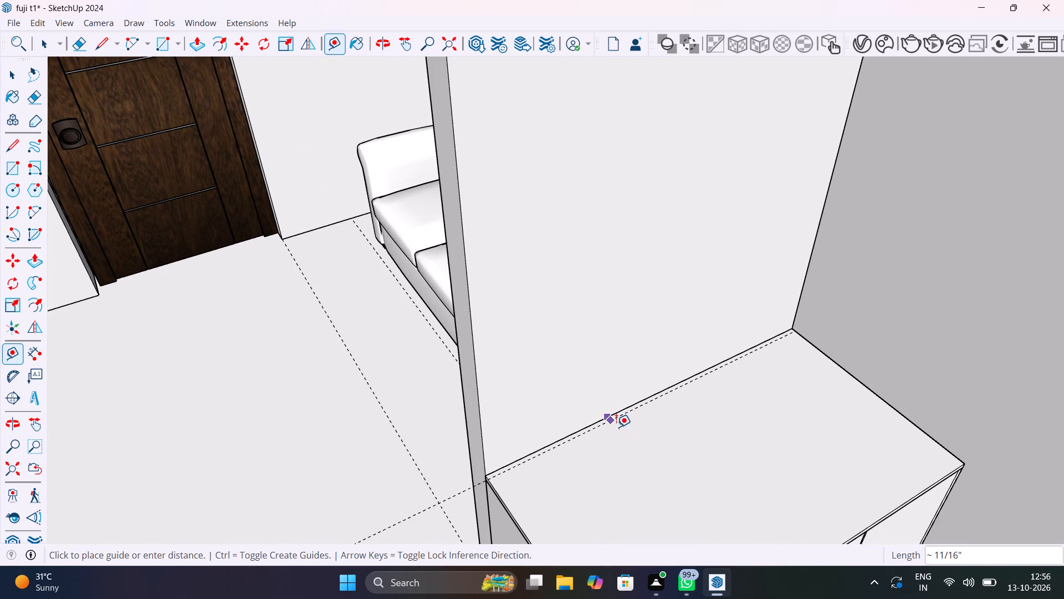
{"action": "type", "text": "1\""}
{"action": "key", "text": "Return"}
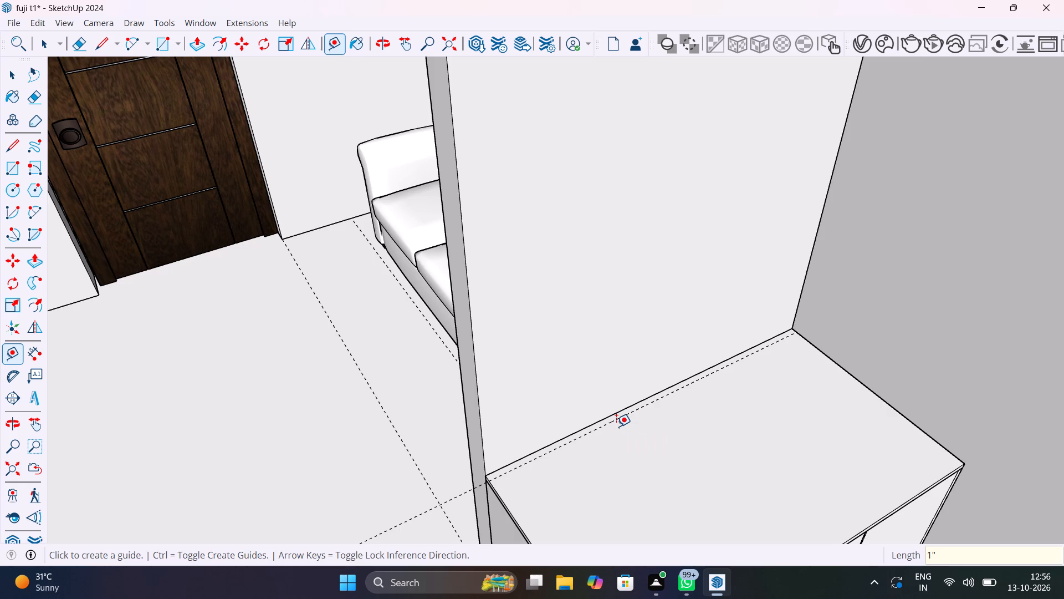
Draw a 1" by 4' 6" rectangle along the countertop's back edge, between the wall and the guide line.
{"action": "key", "text": "r"}
{"action": "scroll", "coordinate": [494, 469], "scroll_direction": "up", "scroll_amount": 12}
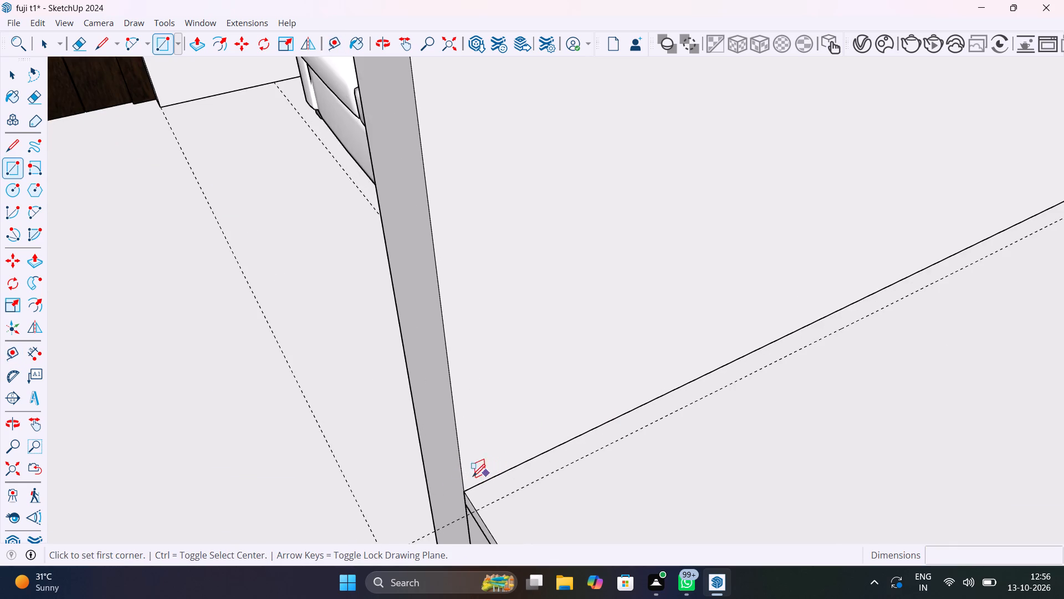
{"action": "left_click", "coordinate": [463, 488]}
{"action": "scroll", "coordinate": [508, 488], "scroll_direction": "down", "scroll_amount": 9}
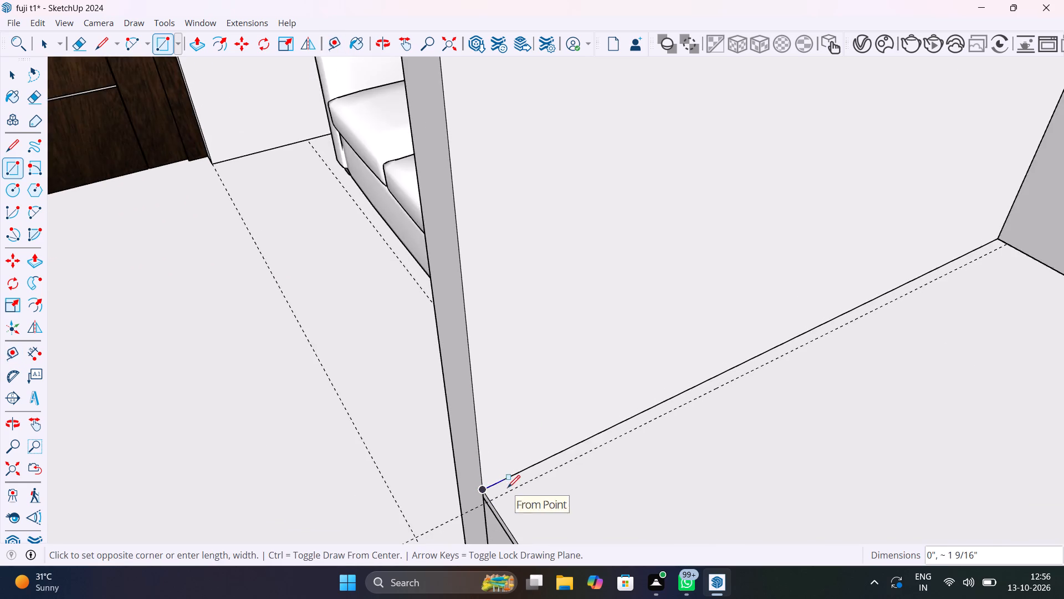
{"action": "scroll", "coordinate": [508, 488], "scroll_direction": "down", "scroll_amount": 3}
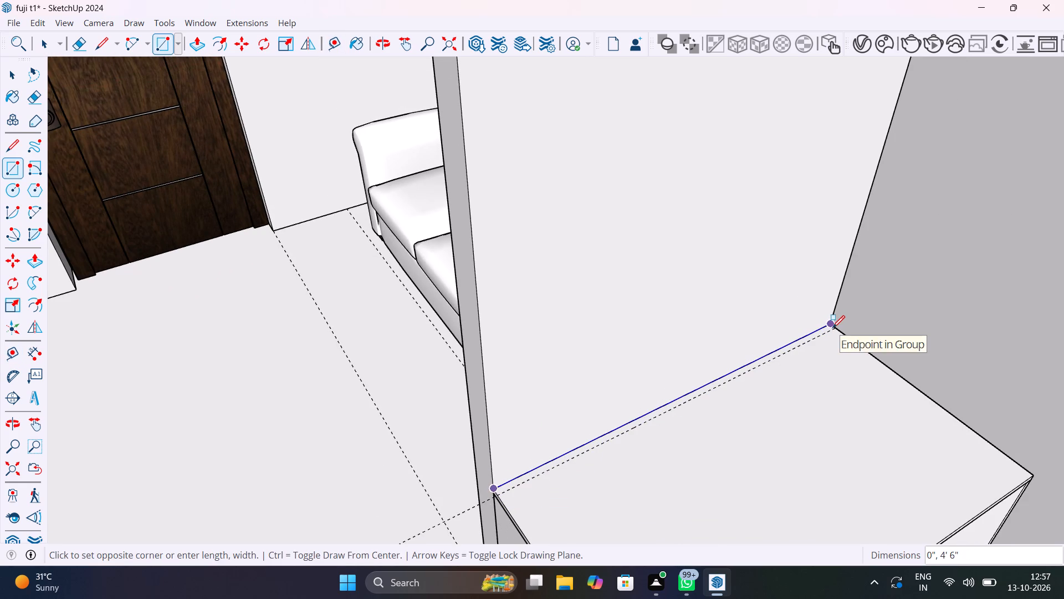
{"action": "scroll", "coordinate": [836, 328], "scroll_direction": "up", "scroll_amount": 1}
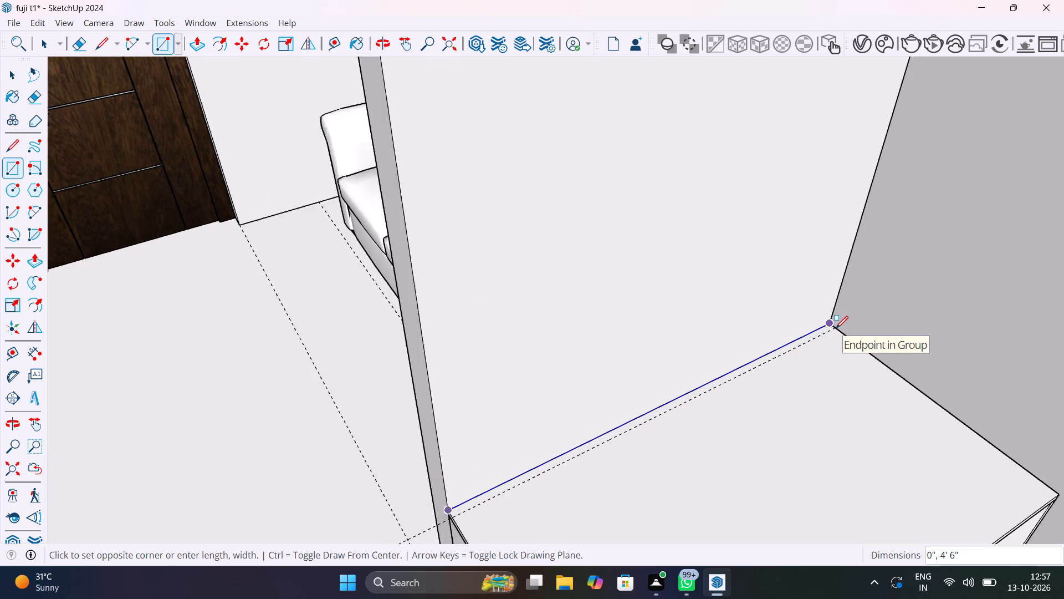
{"action": "scroll", "coordinate": [836, 328], "scroll_direction": "up", "scroll_amount": 7}
{"action": "left_click", "coordinate": [836, 329]}
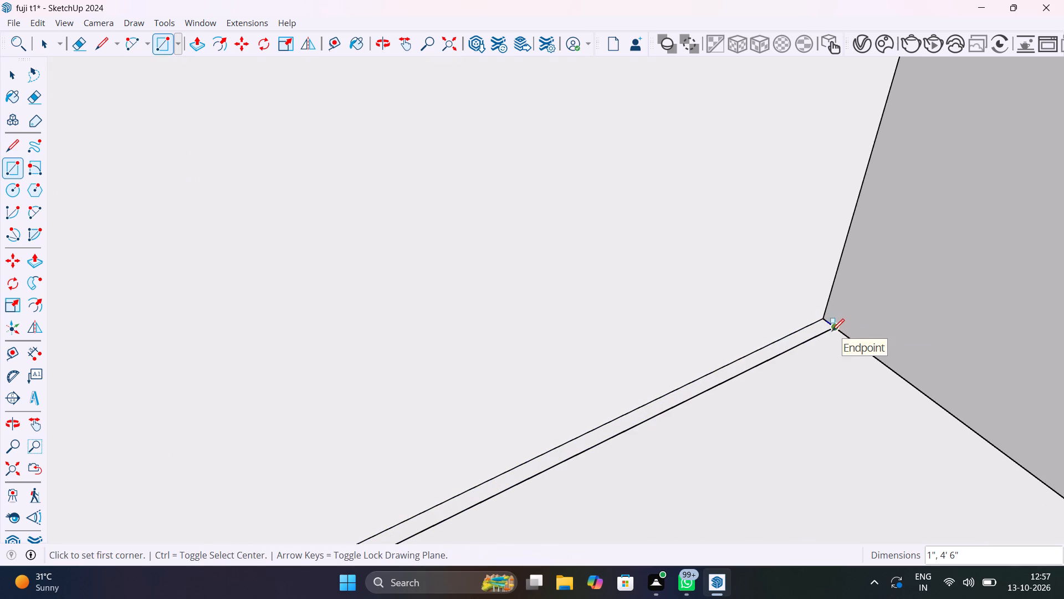
Pull the narrow strip at the countertop's back edge up 7' to form a back panel against the wall.
{"action": "key", "text": "p"}
{"action": "left_click", "coordinate": [803, 327]}
{"action": "scroll", "coordinate": [806, 288], "scroll_direction": "down", "scroll_amount": 4}
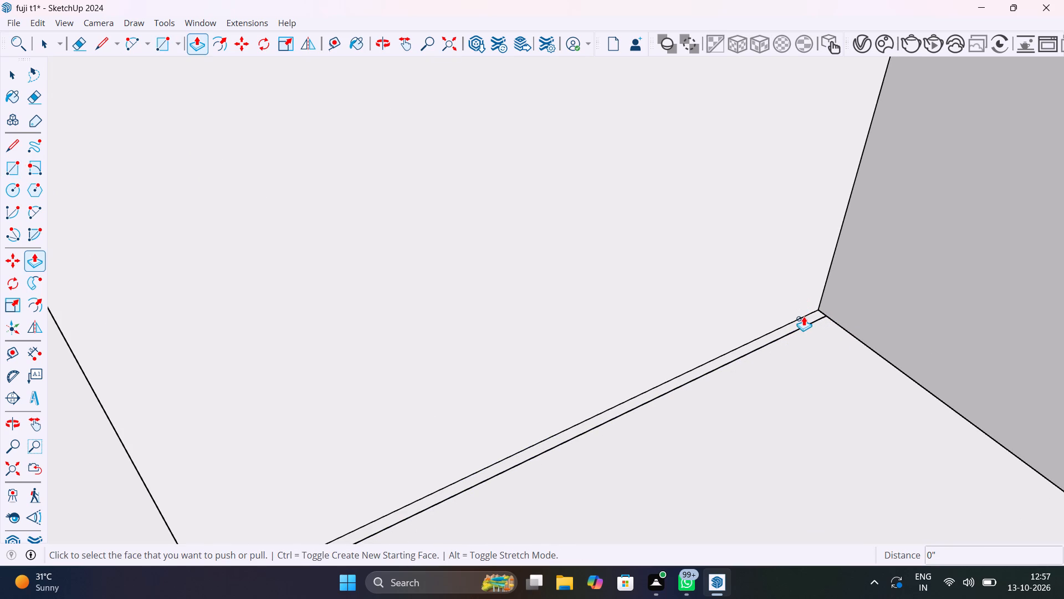
{"action": "left_click", "coordinate": [804, 316]}
{"action": "scroll", "coordinate": [805, 309], "scroll_direction": "down", "scroll_amount": 7}
{"action": "key", "text": "space"}
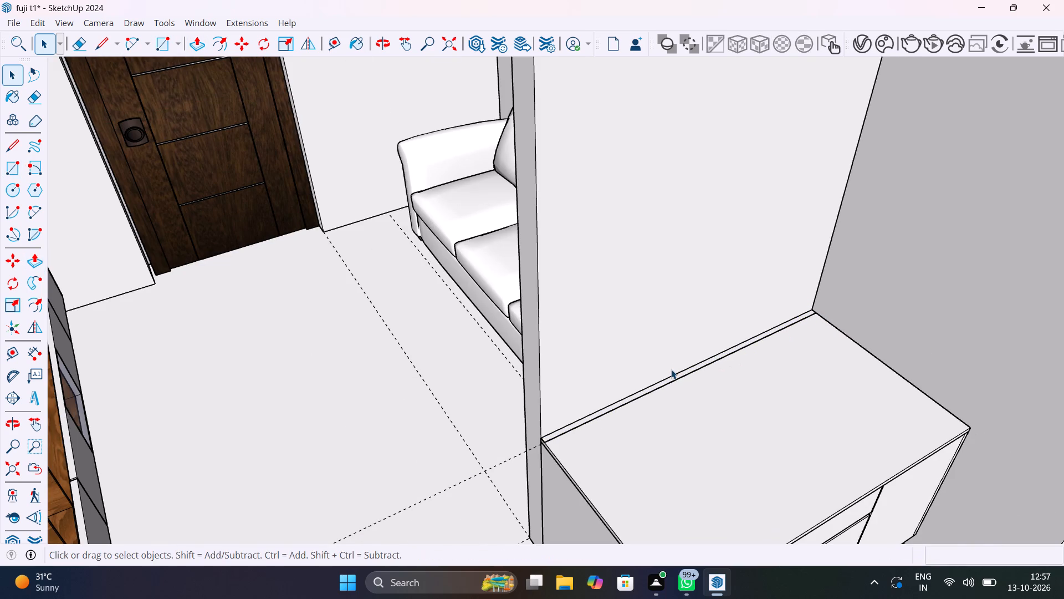
{"action": "scroll", "coordinate": [671, 369], "scroll_direction": "up", "scroll_amount": 11}
{"action": "left_click", "coordinate": [686, 395]}
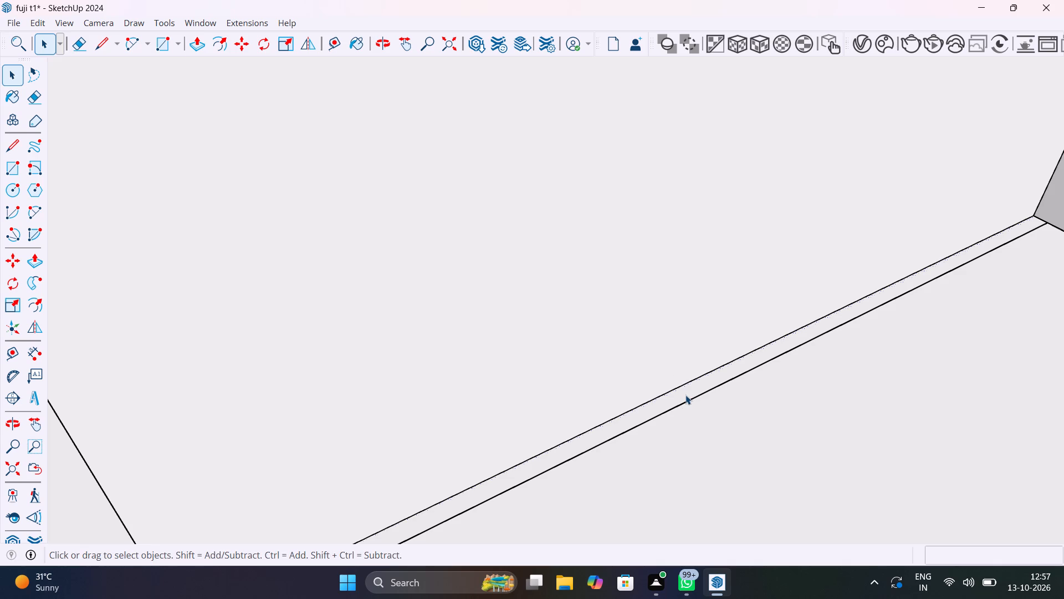
{"action": "key", "text": "p"}
{"action": "left_click", "coordinate": [686, 389]}
{"action": "scroll", "coordinate": [687, 363], "scroll_direction": "down", "scroll_amount": 15}
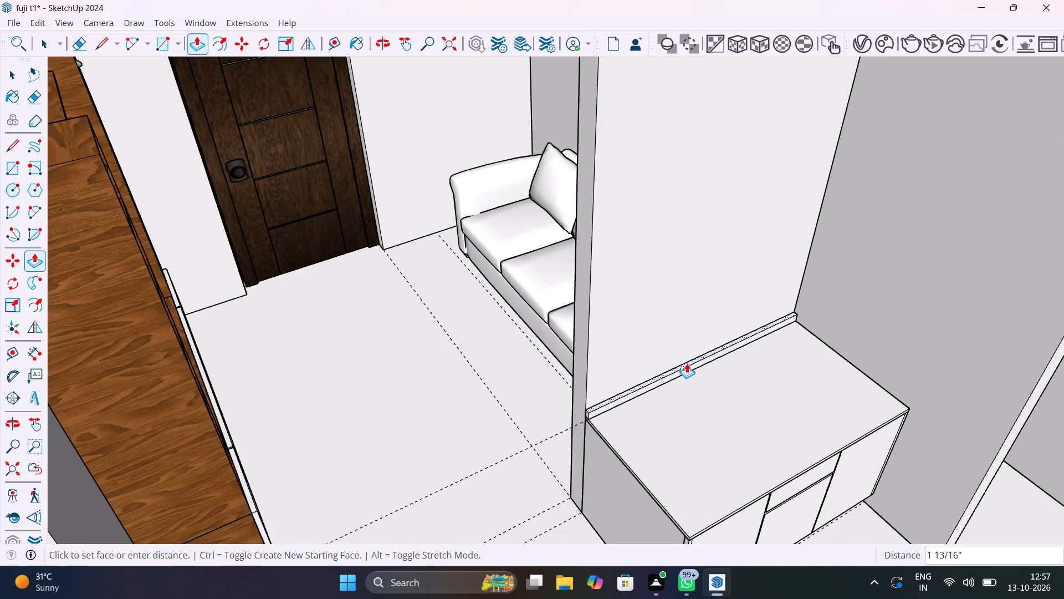
{"action": "scroll", "coordinate": [654, 245], "scroll_direction": "down", "scroll_amount": 15}
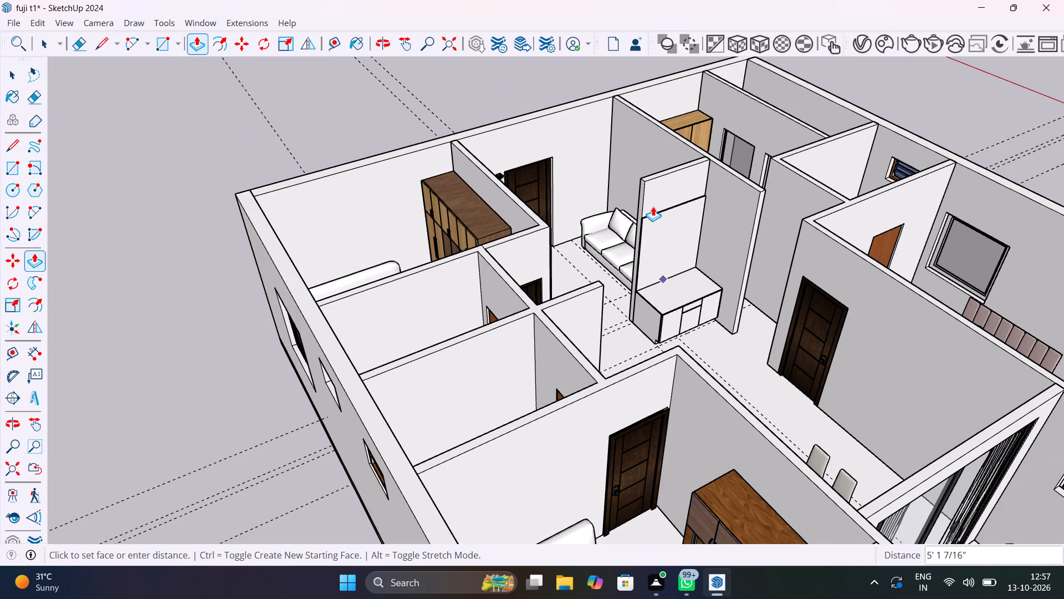
{"action": "type", "text": "7'"}
{"action": "key", "text": "Return"}
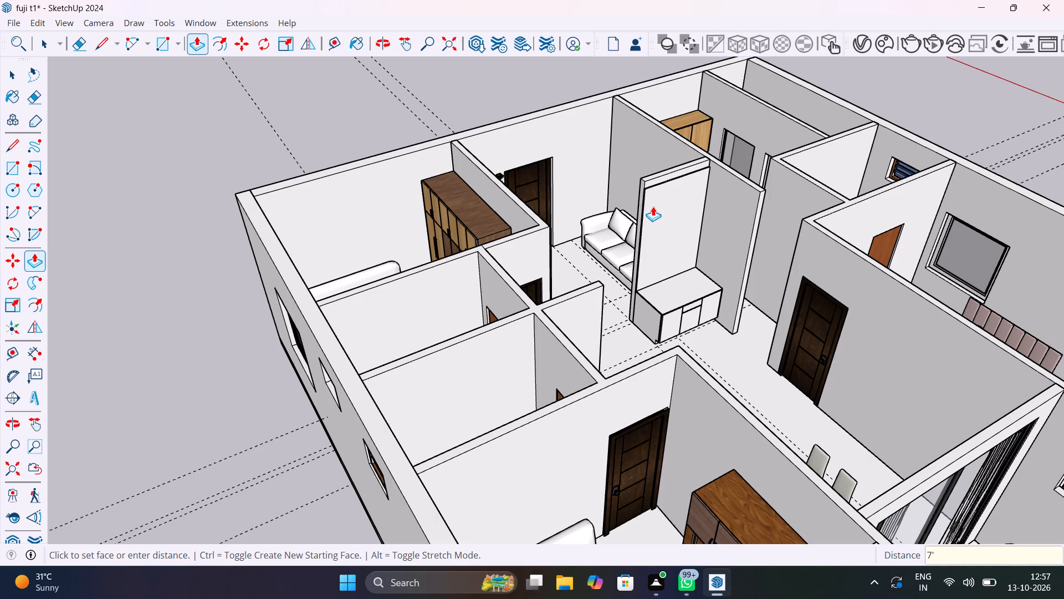
Measure the back panel's width along its top edge.
{"action": "key", "text": "space"}
{"action": "middle_click_drag", "start_coordinate": [656, 241], "coordinate": [522, 142]}
{"action": "scroll", "coordinate": [663, 187], "scroll_direction": "up", "scroll_amount": 13}
{"action": "scroll", "coordinate": [673, 225], "scroll_direction": "down", "scroll_amount": 1}
{"action": "middle_click_drag", "start_coordinate": [676, 226], "coordinate": [721, 278]}
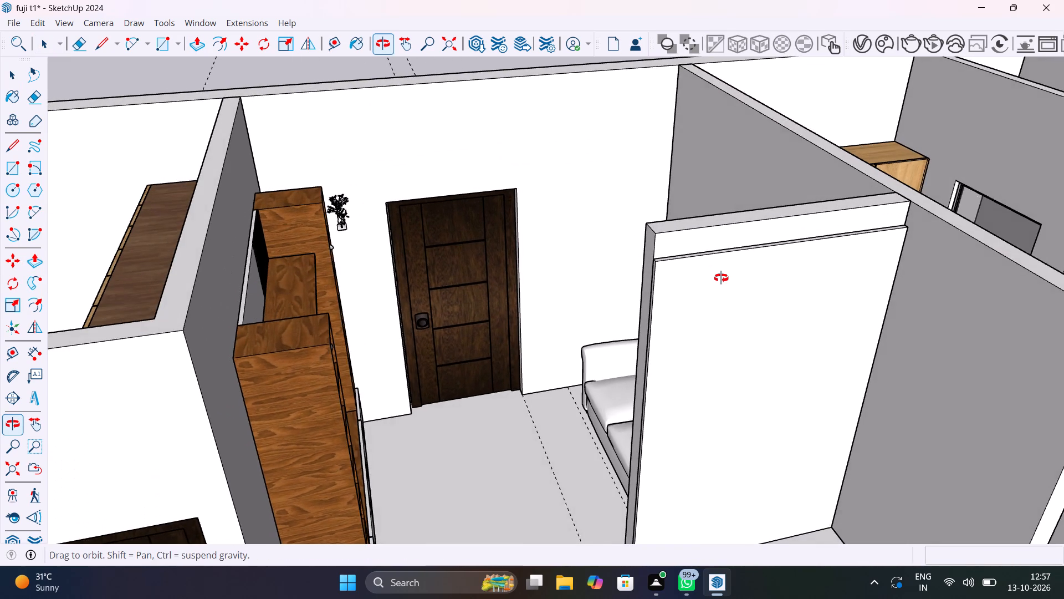
{"action": "middle_click_drag", "start_coordinate": [721, 278], "coordinate": [576, 209]}
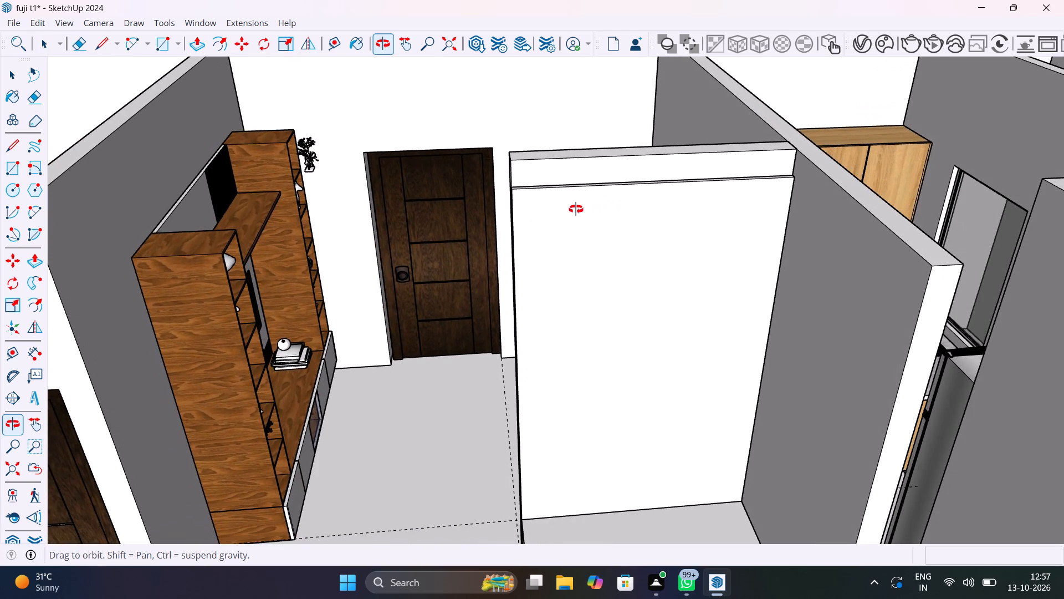
{"action": "middle_click_drag", "start_coordinate": [576, 209], "coordinate": [576, 210]}
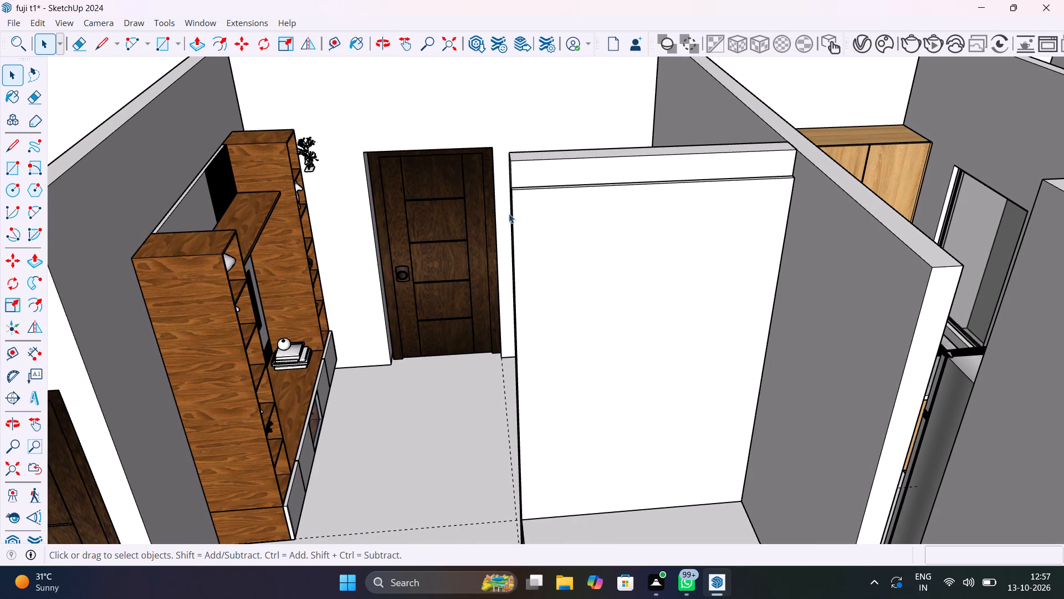
{"action": "left_click", "coordinate": [37, 351]}
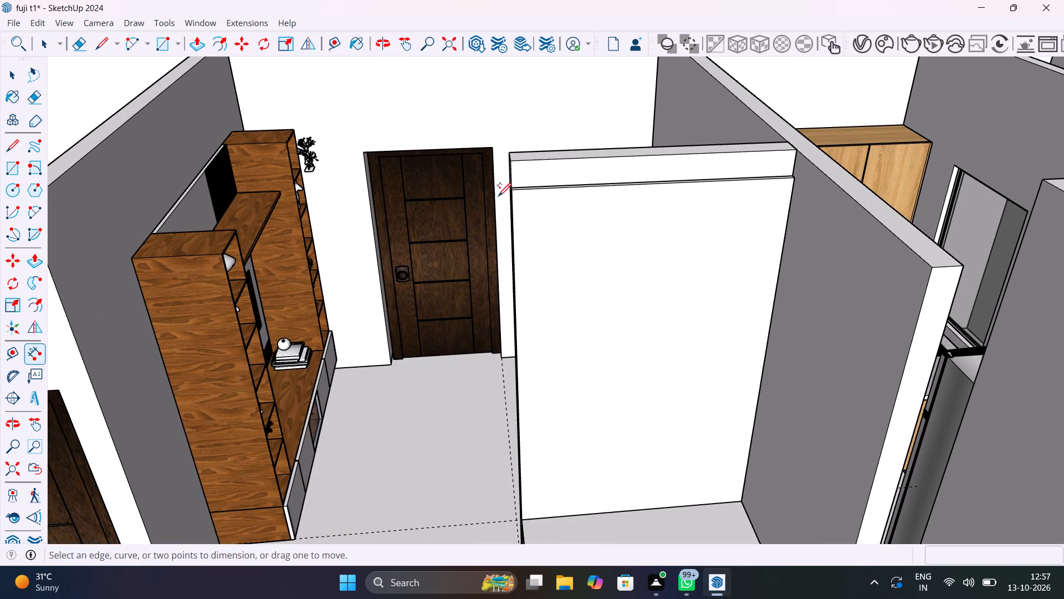
{"action": "left_click", "coordinate": [510, 192]}
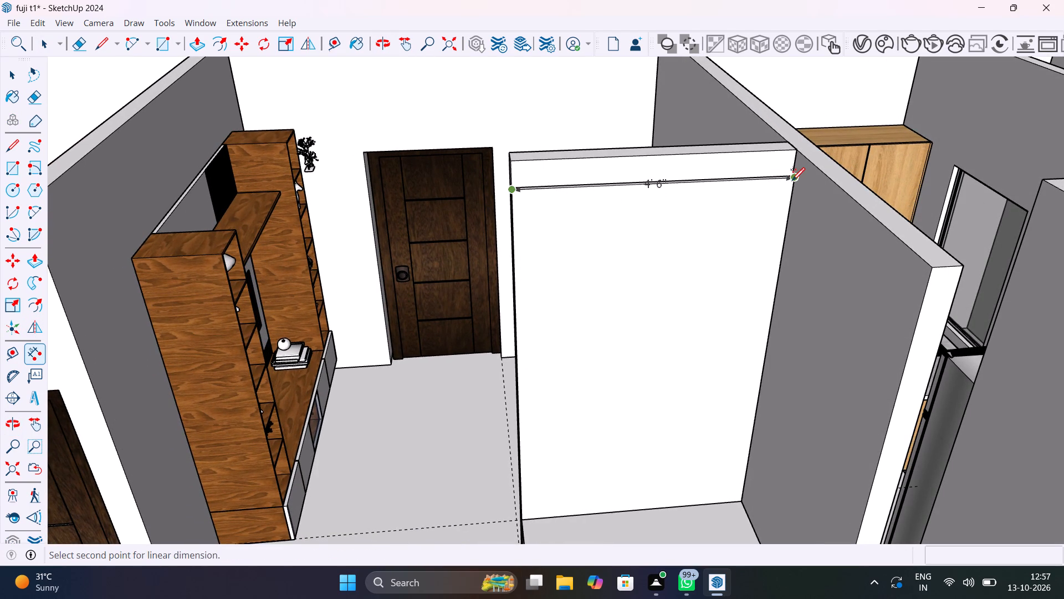
{"action": "key", "text": "Escape"}
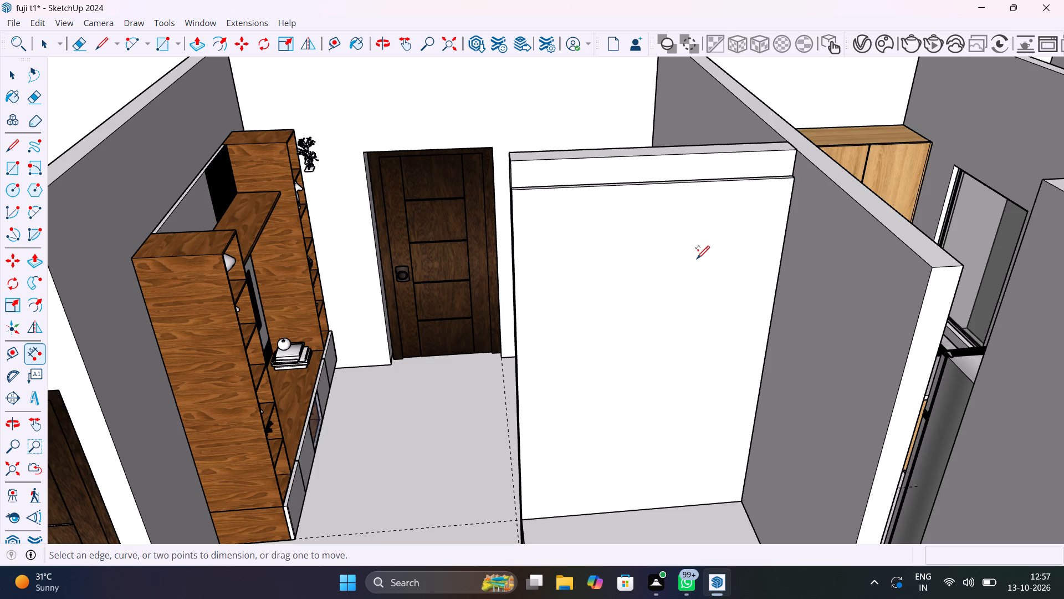
{"action": "key", "text": "space"}
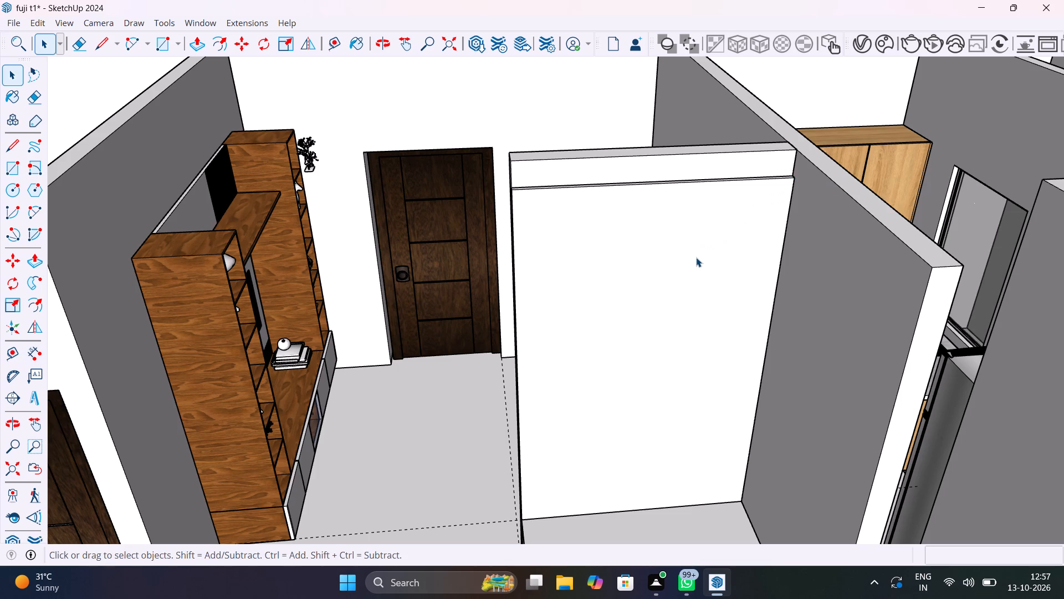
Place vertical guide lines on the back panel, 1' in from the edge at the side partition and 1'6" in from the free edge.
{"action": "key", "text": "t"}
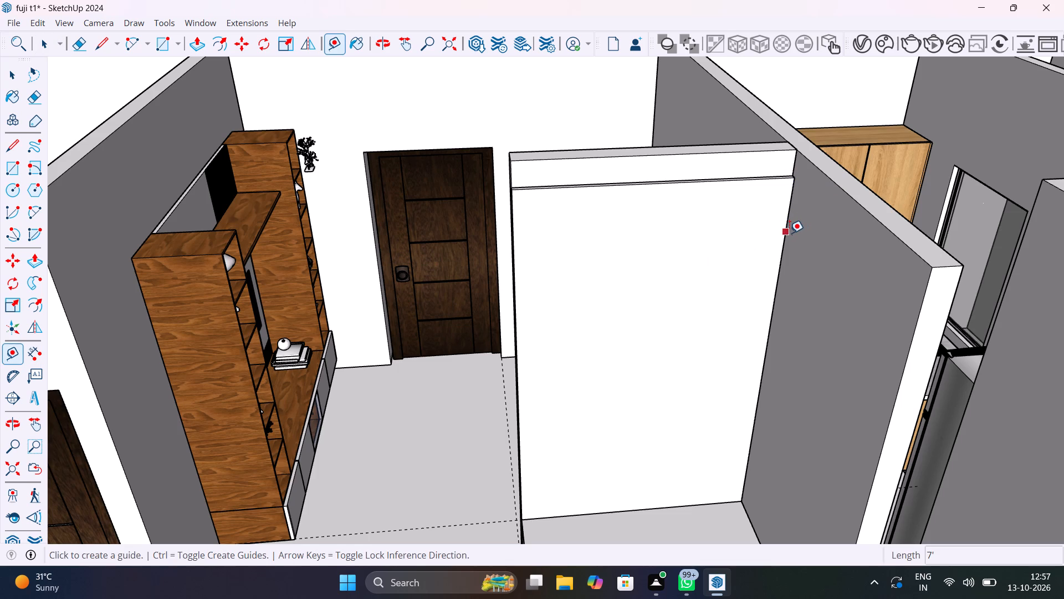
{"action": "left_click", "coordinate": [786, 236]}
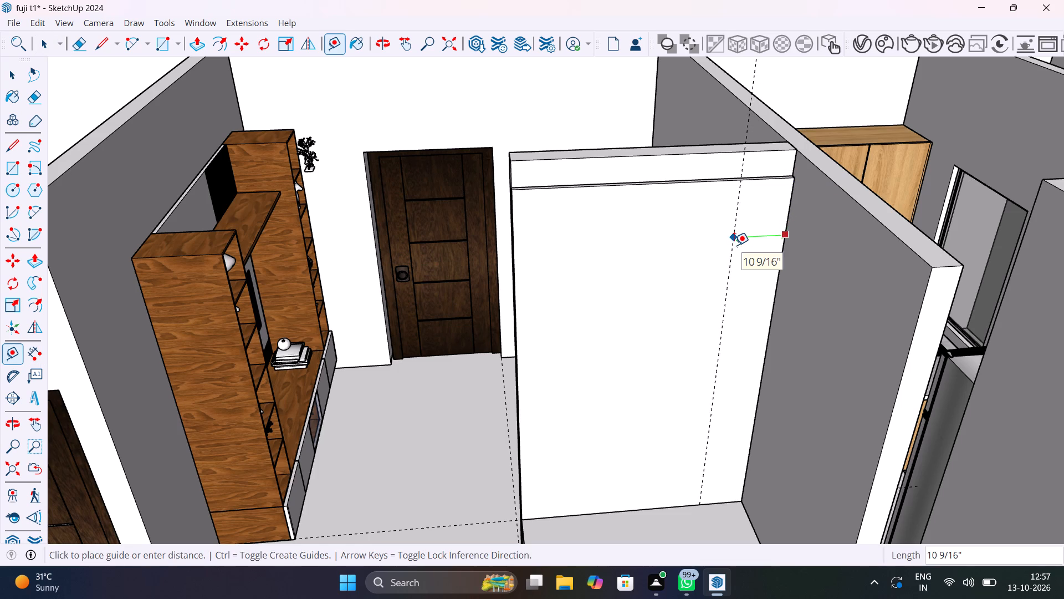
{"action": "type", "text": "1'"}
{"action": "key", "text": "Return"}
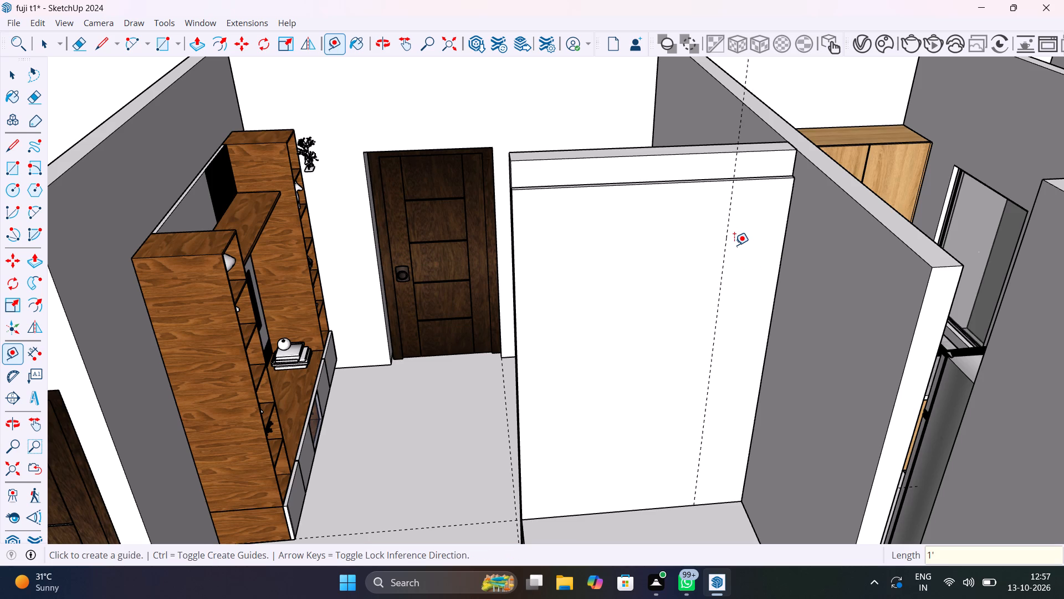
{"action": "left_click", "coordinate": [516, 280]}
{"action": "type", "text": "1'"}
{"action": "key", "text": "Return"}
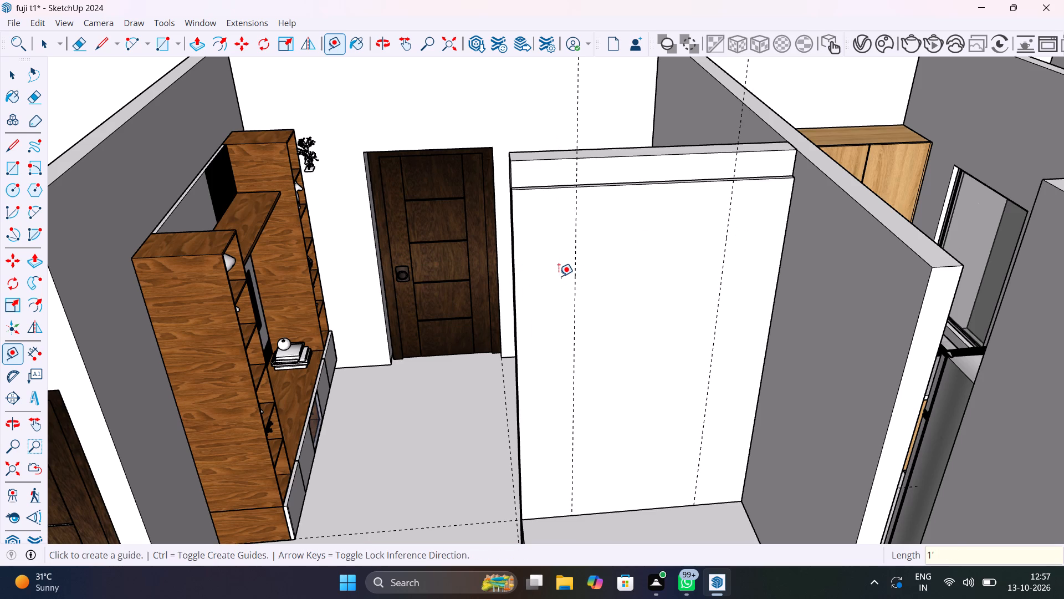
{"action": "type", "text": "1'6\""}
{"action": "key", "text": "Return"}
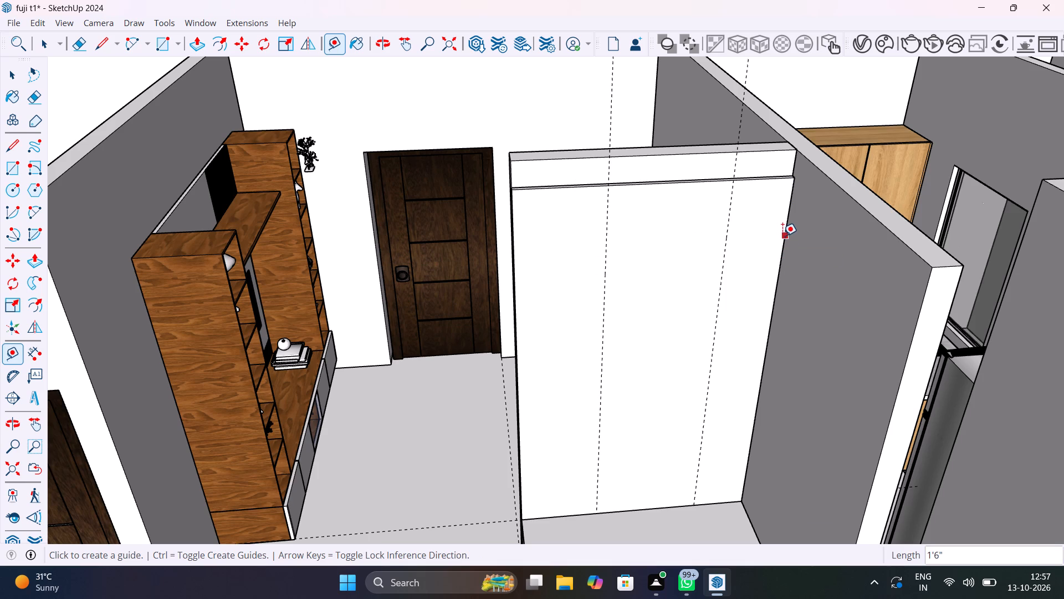
Place two vertical guide lines on the back panel, each 1'3" in from one of its side edges.
{"action": "left_click", "coordinate": [782, 235]}
{"action": "type", "text": "1'6\""}
{"action": "key", "text": "Return"}
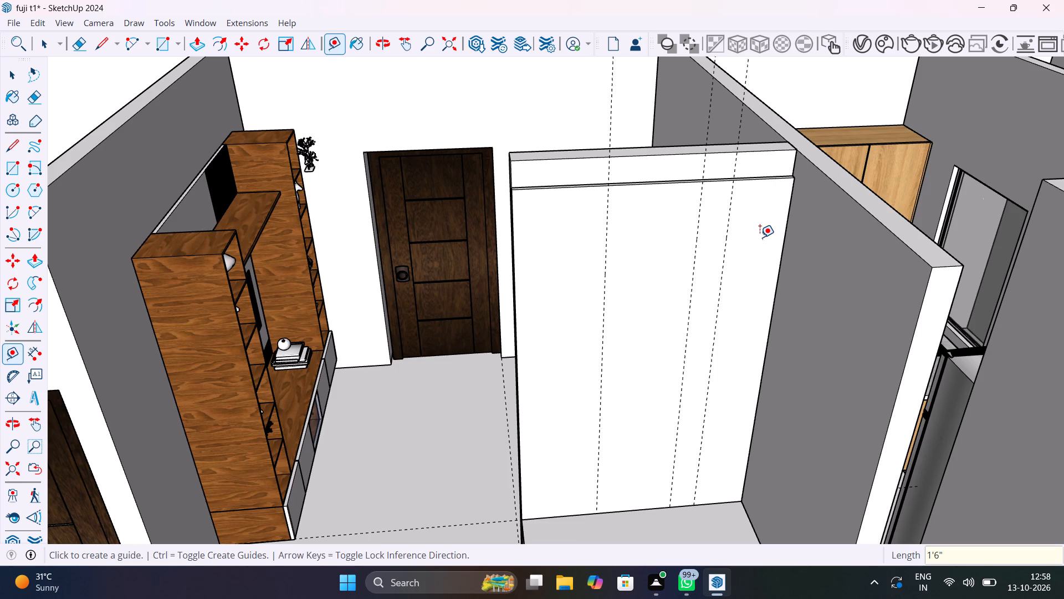
{"action": "type", "text": "1'5\""}
{"action": "key", "text": "Return"}
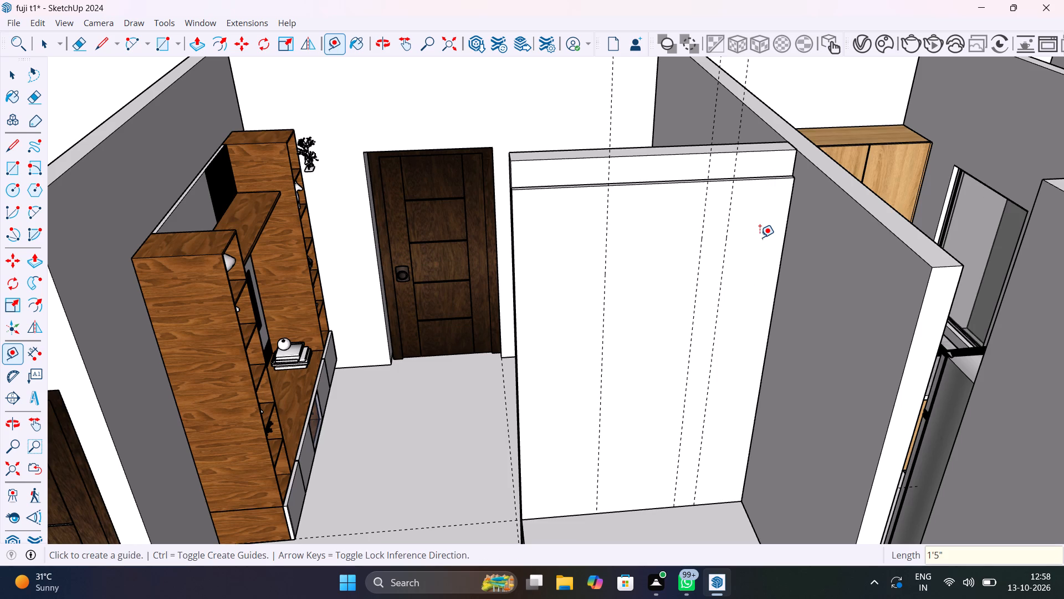
{"action": "type", "text": "1'"}
{"action": "type", "text": "3\""}
{"action": "key", "text": "Return"}
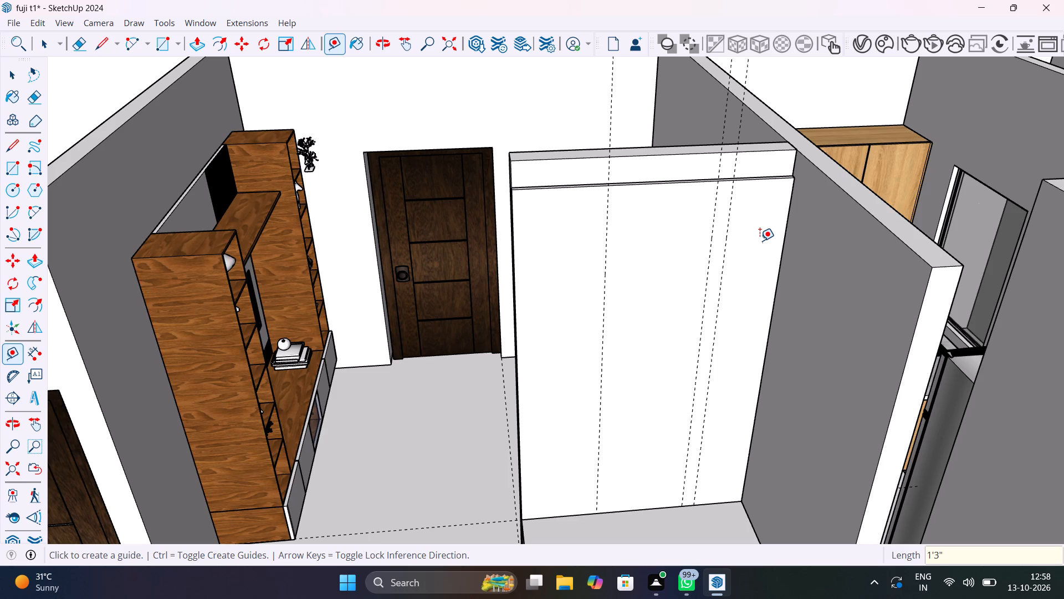
{"action": "left_click", "coordinate": [515, 232]}
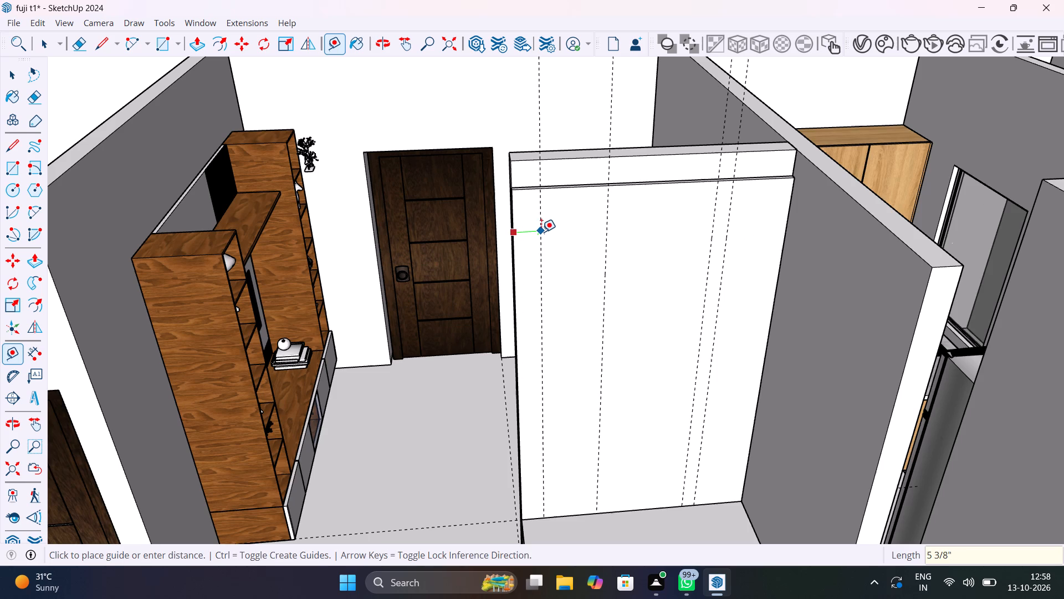
{"action": "type", "text": "1'3\""}
{"action": "key", "text": "Return"}
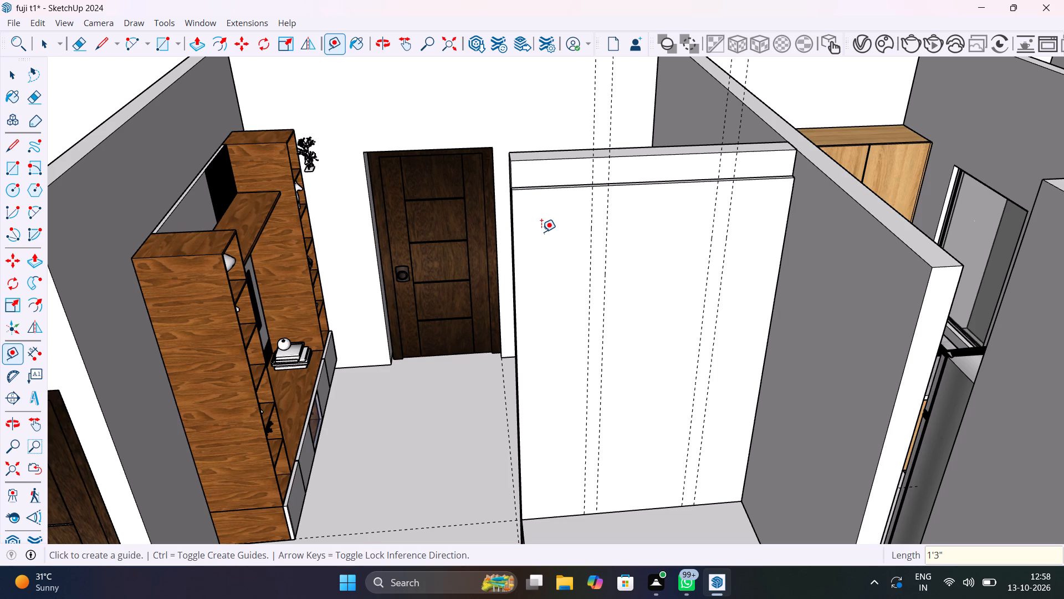
Delete the surplus vertical guides at 1'6" from the panel's free edge and 1' from its partition-side edge.
{"action": "key", "text": "space"}
{"action": "left_click", "coordinate": [606, 263]}
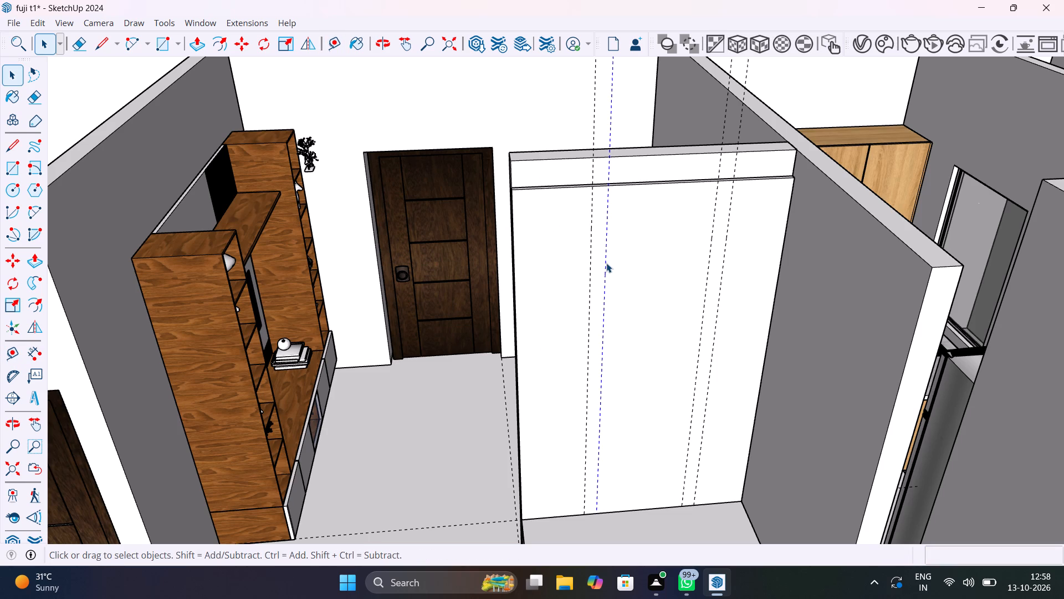
{"action": "key", "text": "Delete"}
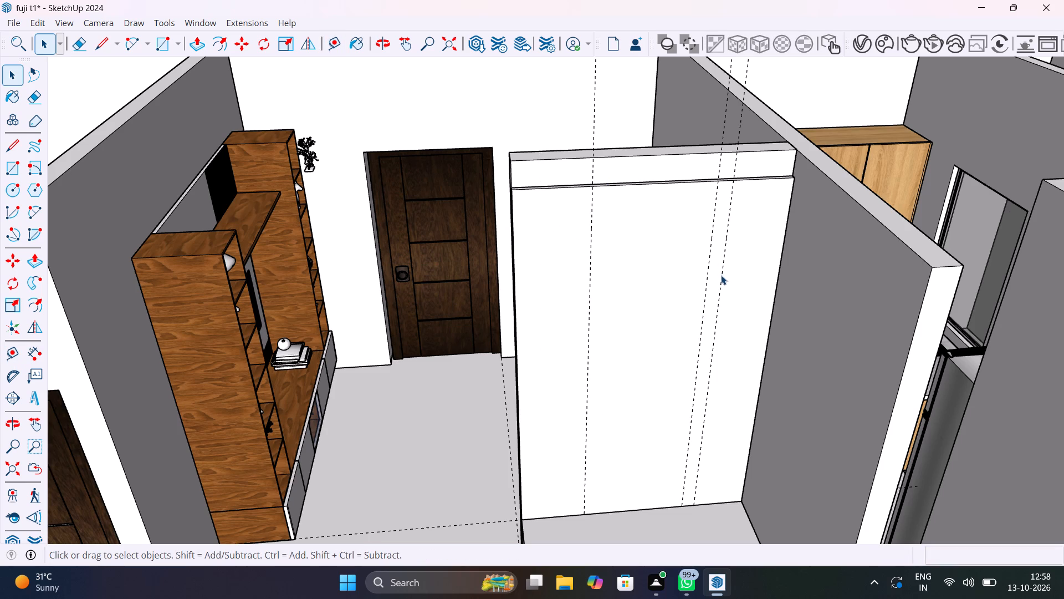
{"action": "left_click", "coordinate": [721, 275]}
{"action": "key", "text": "Delete"}
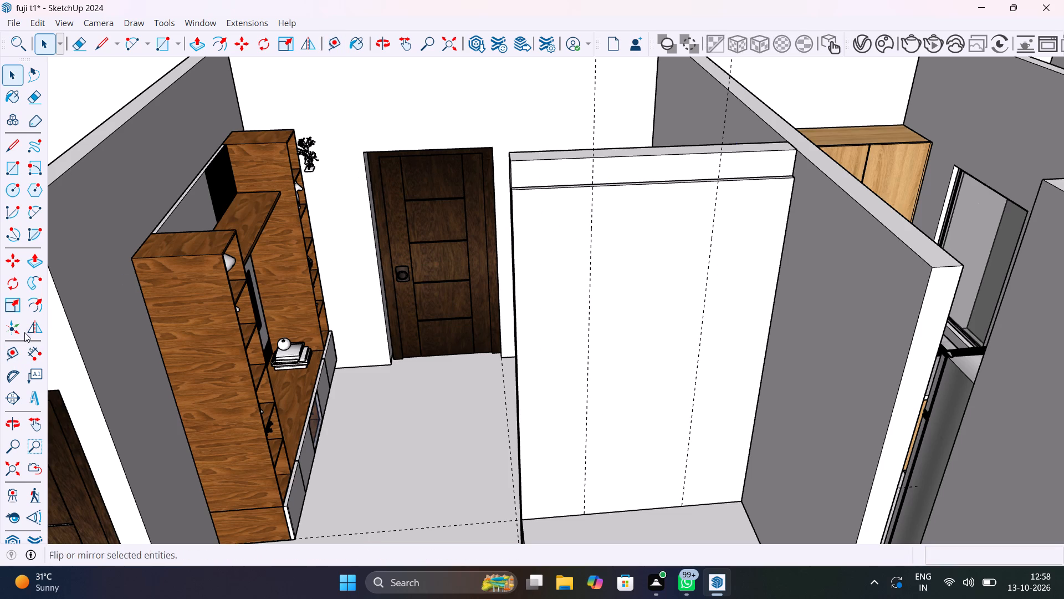
Measure the distance from each side edge of the back panel to its nearest vertical guide.
{"action": "left_click", "coordinate": [34, 347]}
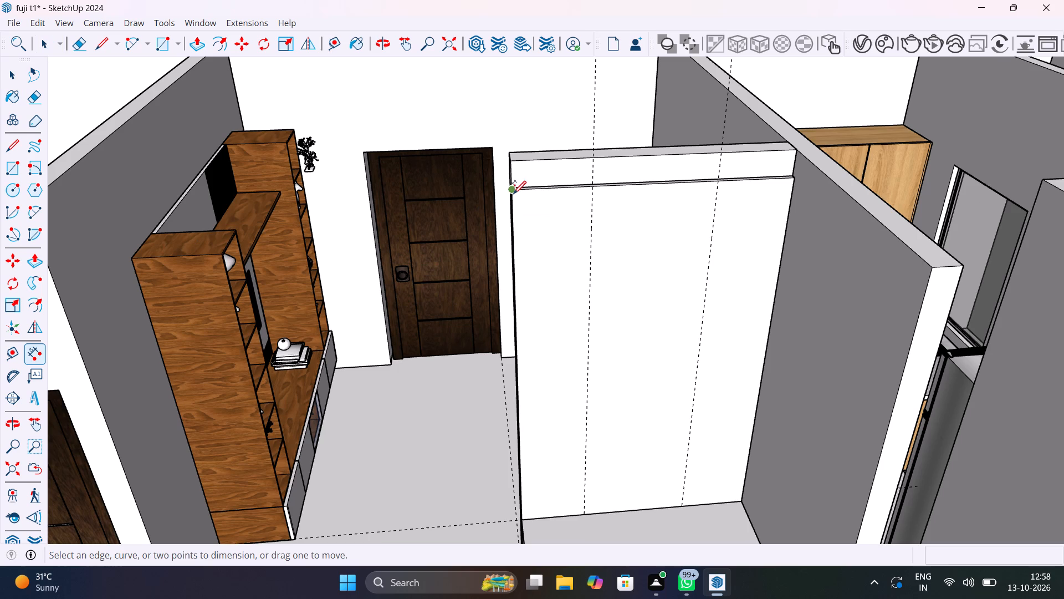
{"action": "left_click", "coordinate": [513, 192]}
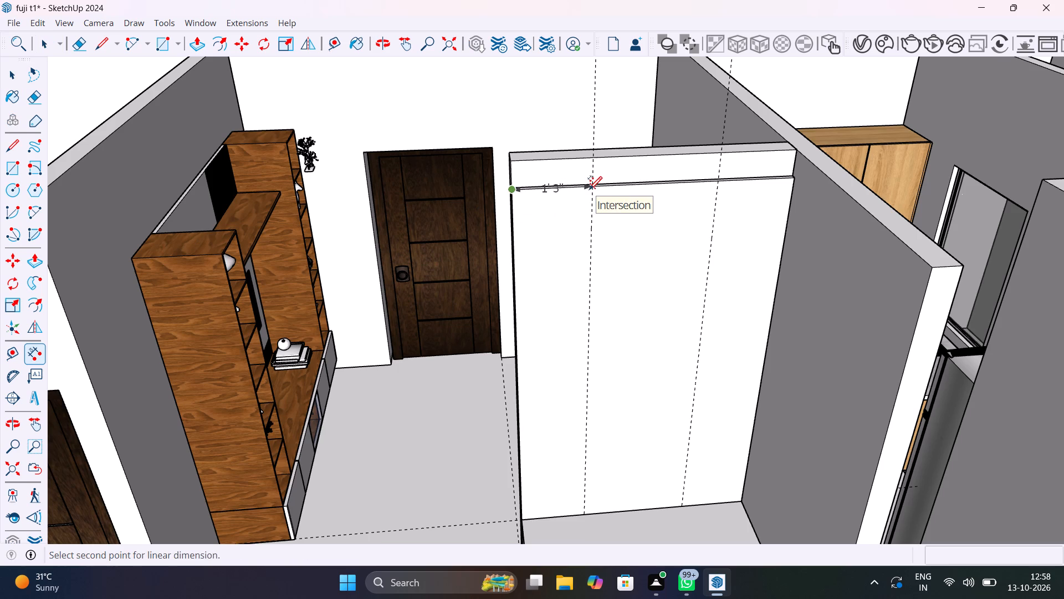
{"action": "key", "text": "Escape"}
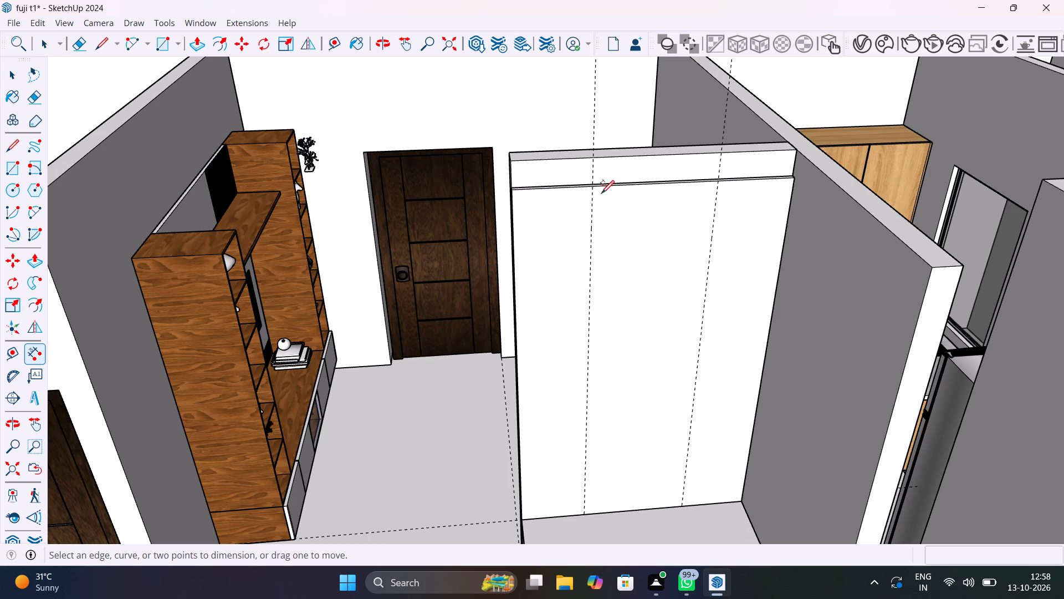
{"action": "left_click", "coordinate": [717, 181]}
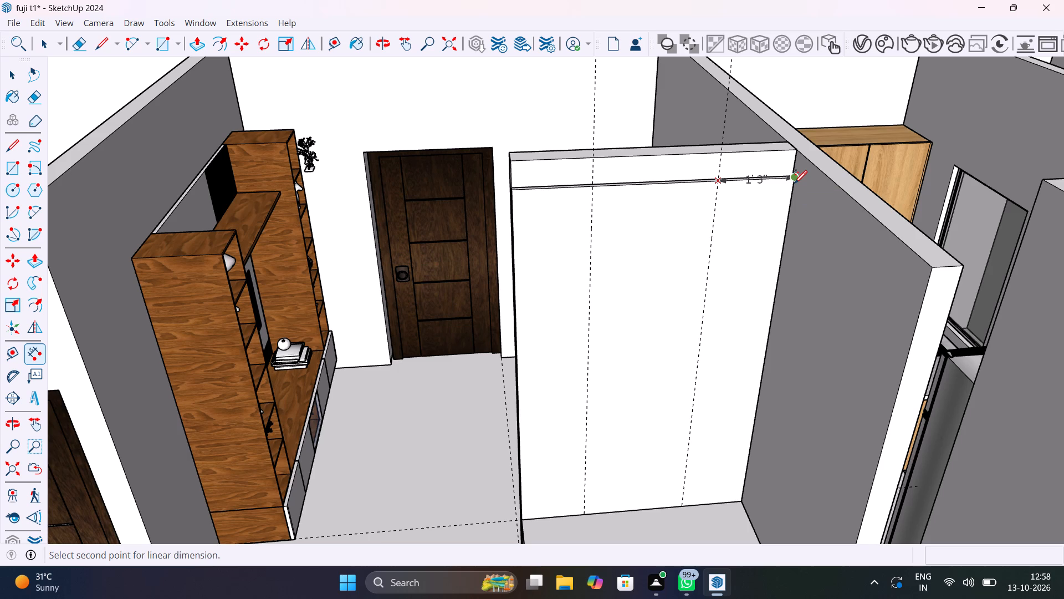
{"action": "key", "text": "space"}
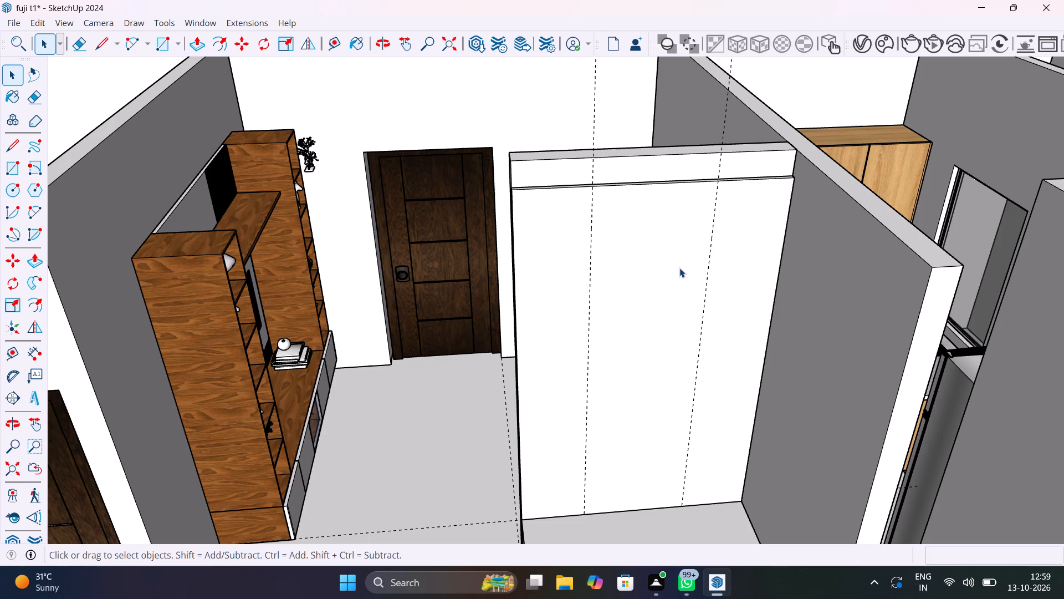
Place a horizontal guide line on the wall 1" above the back panel's top edge.
{"action": "scroll", "coordinate": [589, 203], "scroll_direction": "up", "scroll_amount": 6}
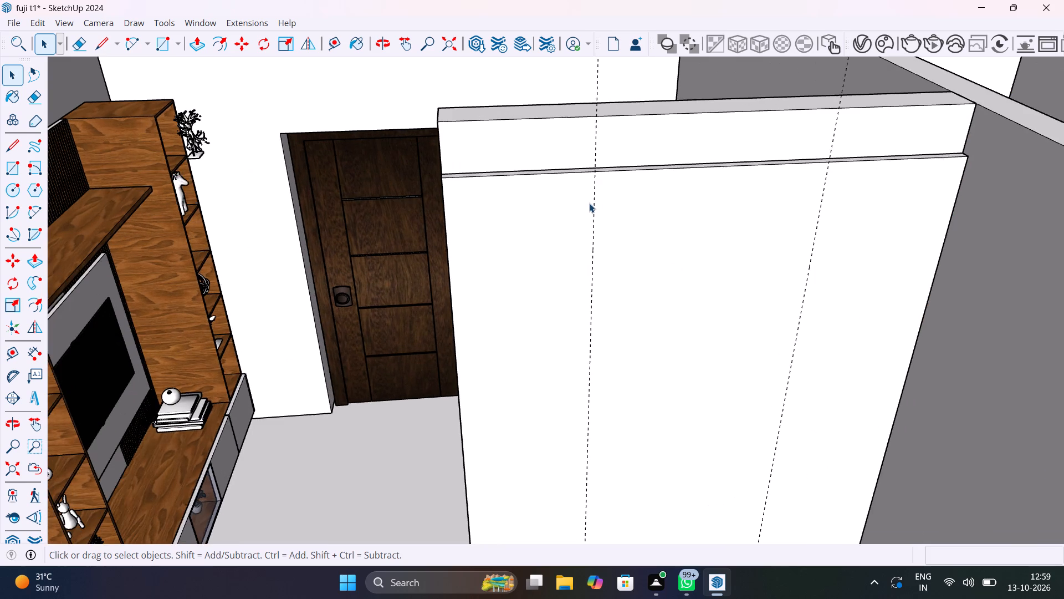
{"action": "middle_click_drag", "start_coordinate": [600, 252], "coordinate": [657, 303]}
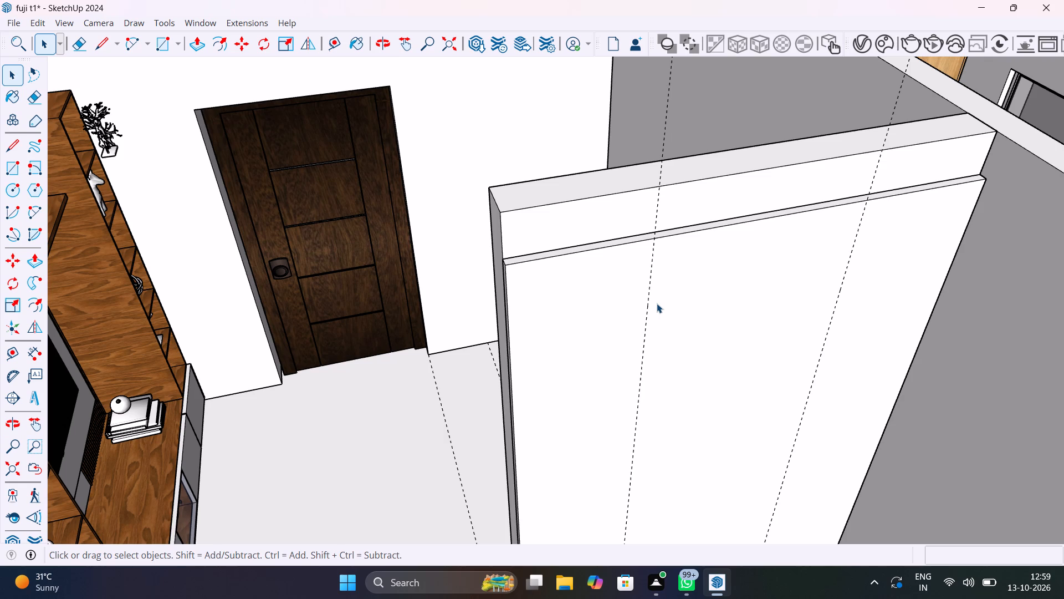
{"action": "scroll", "coordinate": [657, 304], "scroll_direction": "down", "scroll_amount": 8}
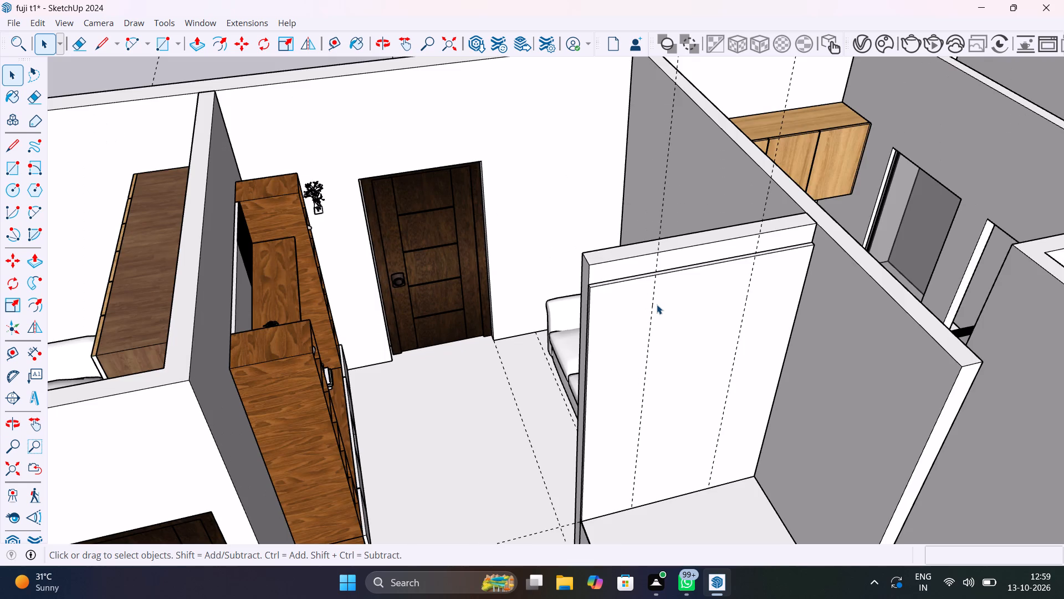
{"action": "middle_click_drag", "start_coordinate": [601, 316], "coordinate": [658, 285]}
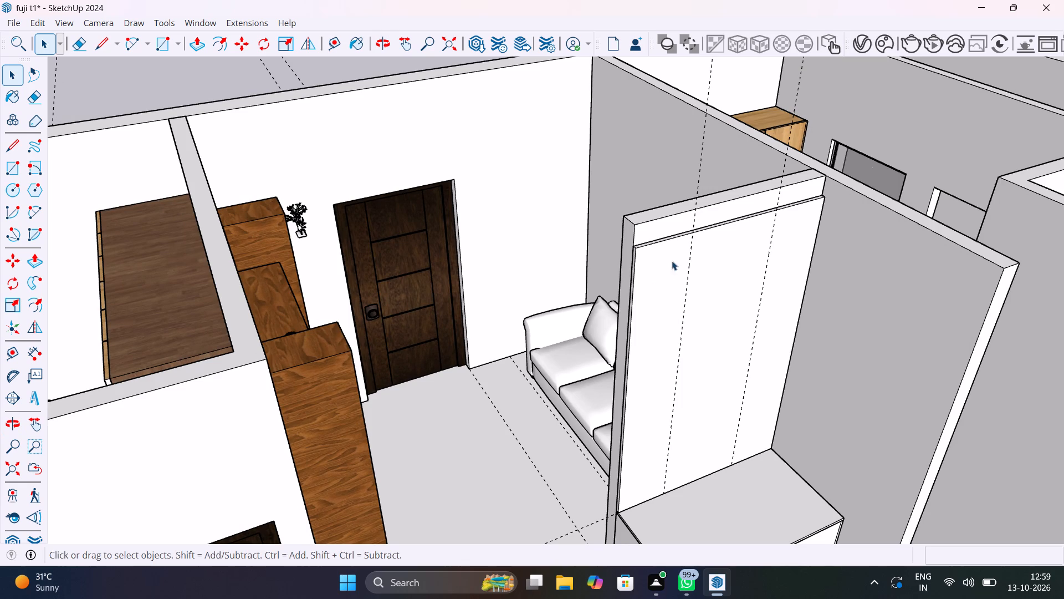
{"action": "scroll", "coordinate": [684, 242], "scroll_direction": "up", "scroll_amount": 5}
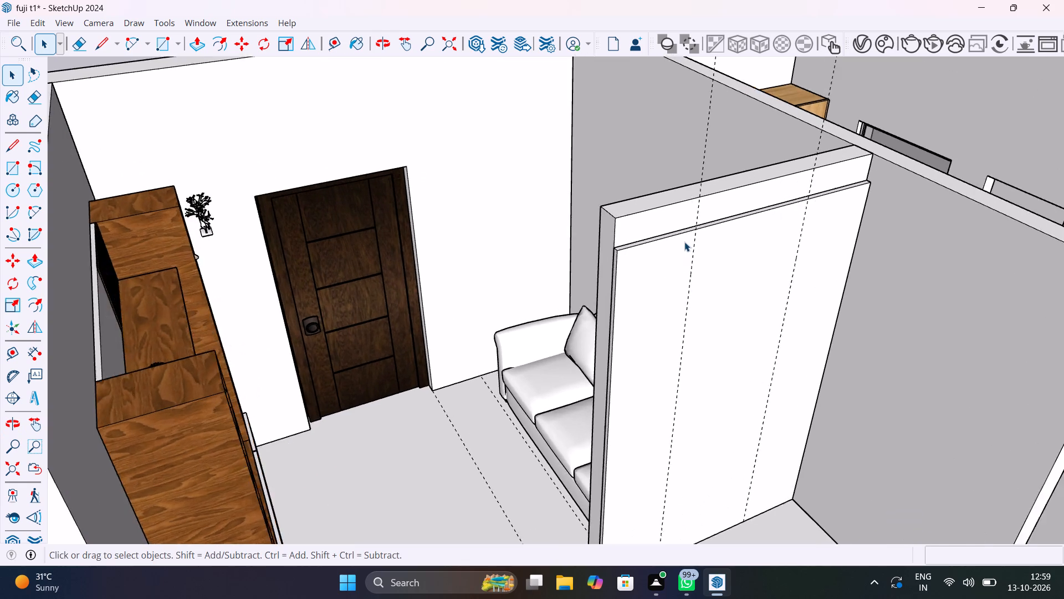
{"action": "scroll", "coordinate": [684, 242], "scroll_direction": "up", "scroll_amount": 3}
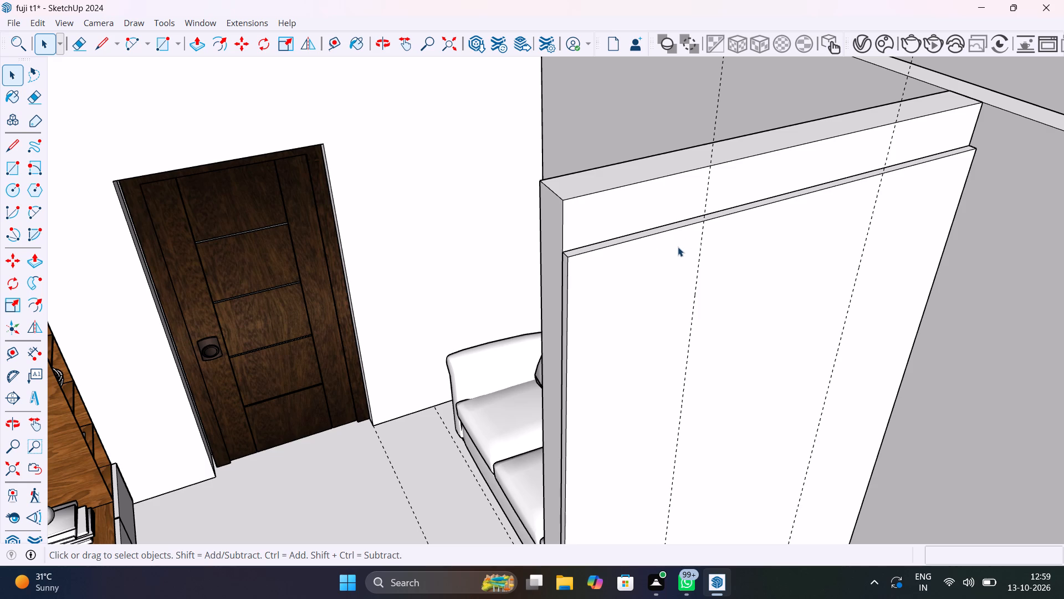
{"action": "scroll", "coordinate": [581, 247], "scroll_direction": "up", "scroll_amount": 8}
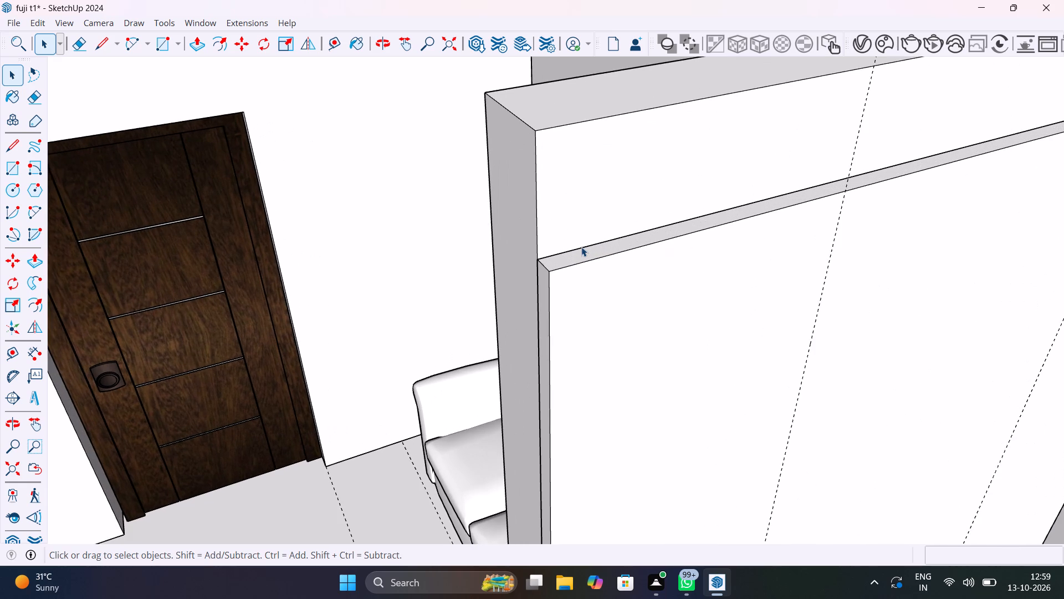
{"action": "key", "text": "t"}
{"action": "left_click", "coordinate": [582, 244]}
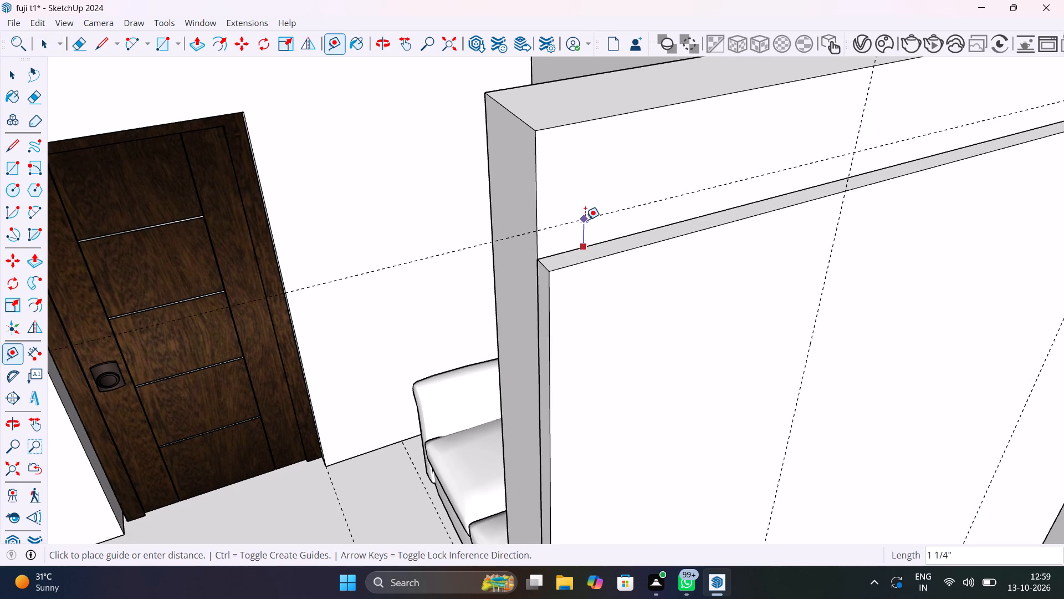
{"action": "type", "text": "1\""}
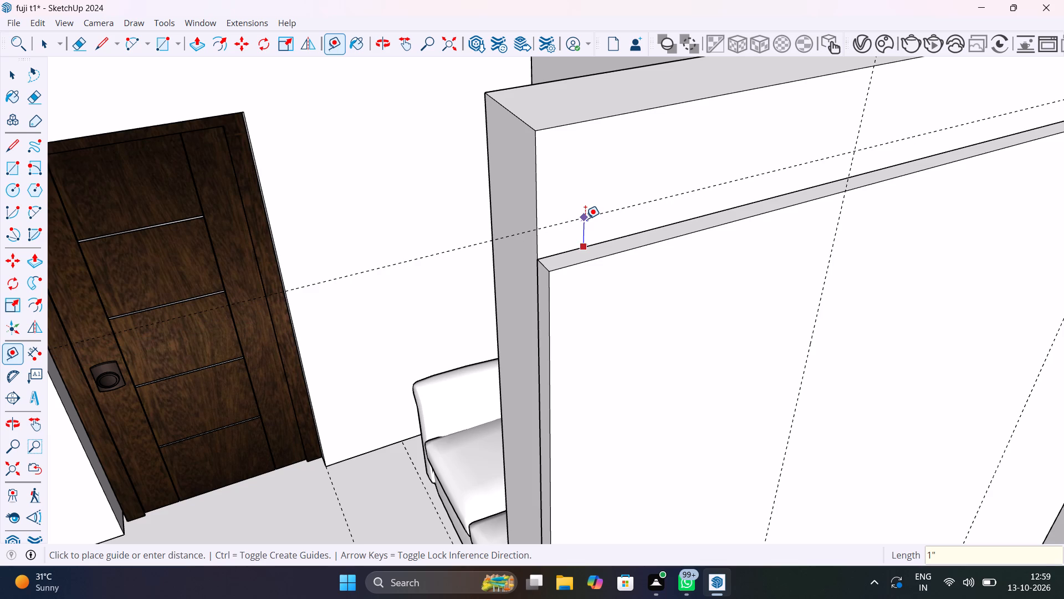
{"action": "key", "text": "Return"}
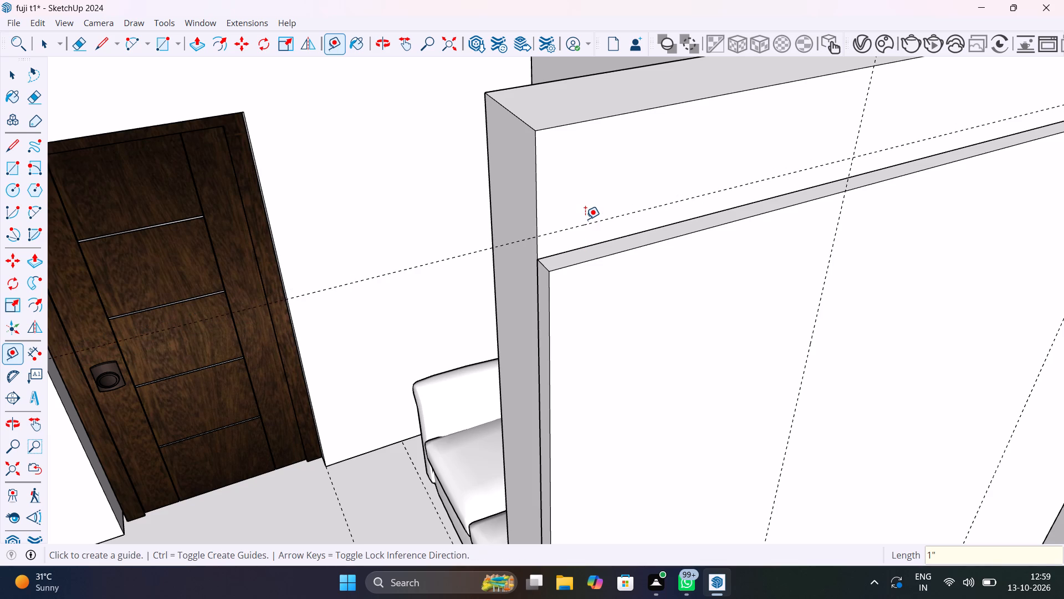
Draw a 4'6" by 1" rectangle on the wall between the back panel's top edge and the horizontal guide.
{"action": "key", "text": "r"}
{"action": "left_click", "coordinate": [541, 258]}
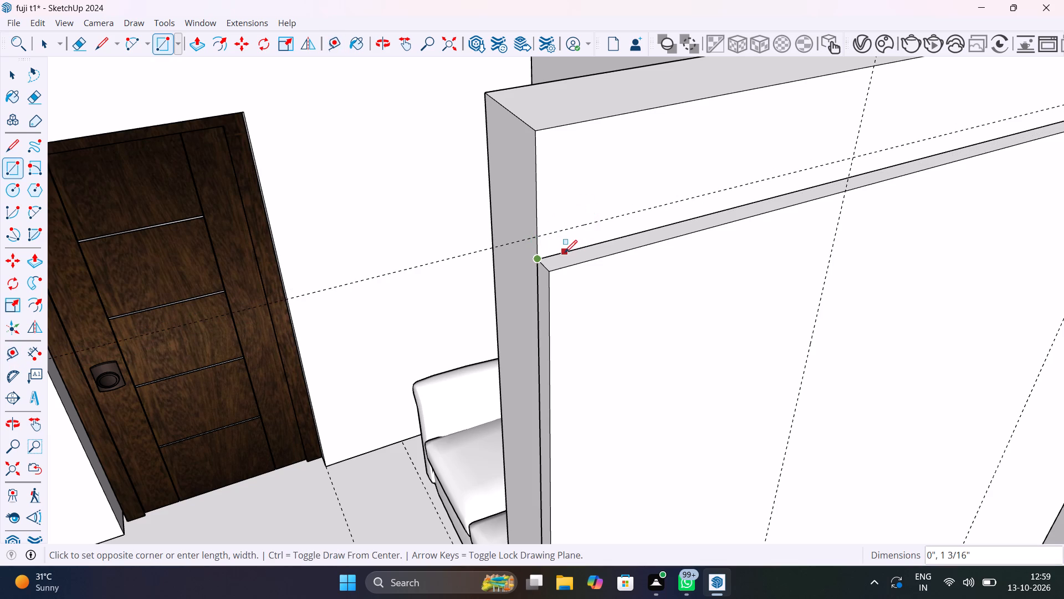
{"action": "scroll", "coordinate": [600, 219], "scroll_direction": "down", "scroll_amount": 13}
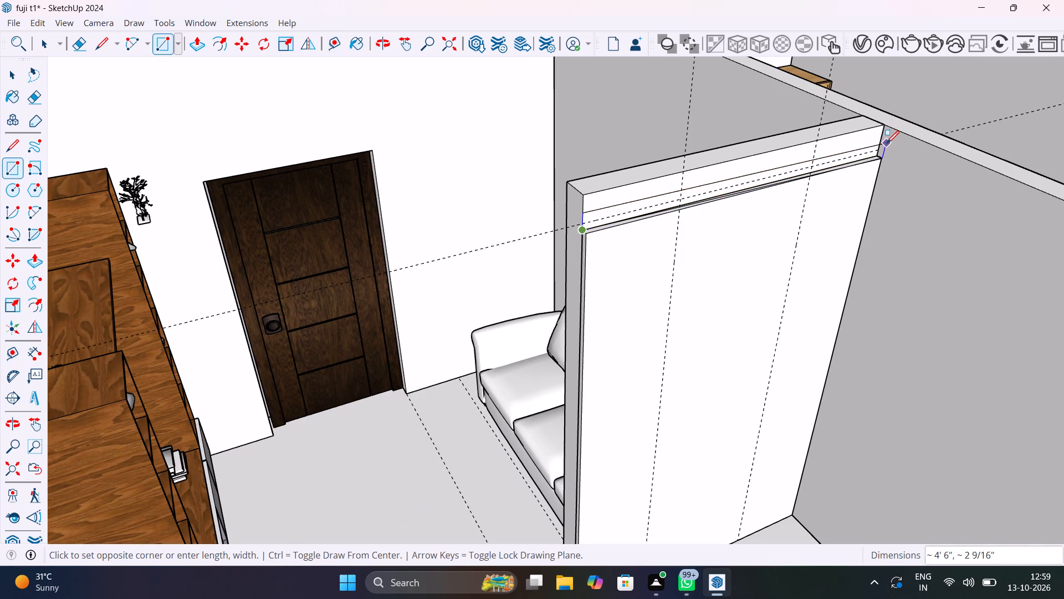
{"action": "scroll", "coordinate": [882, 151], "scroll_direction": "up", "scroll_amount": 16}
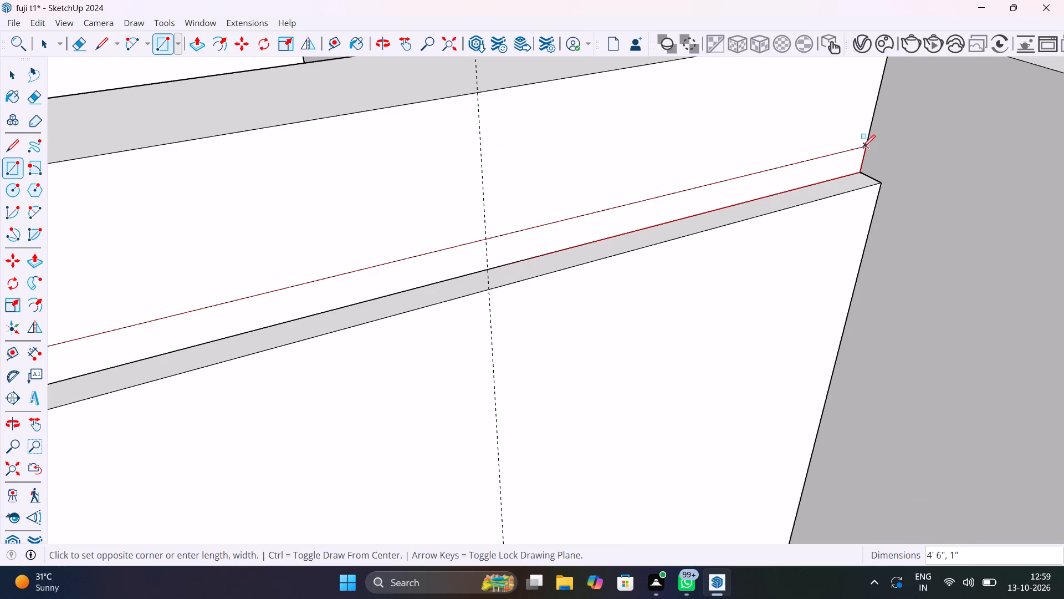
{"action": "left_click", "coordinate": [862, 147]}
Extrude the narrow strip above the back panel 1" out from the wall with Push/Pull.
{"action": "key", "text": "p"}
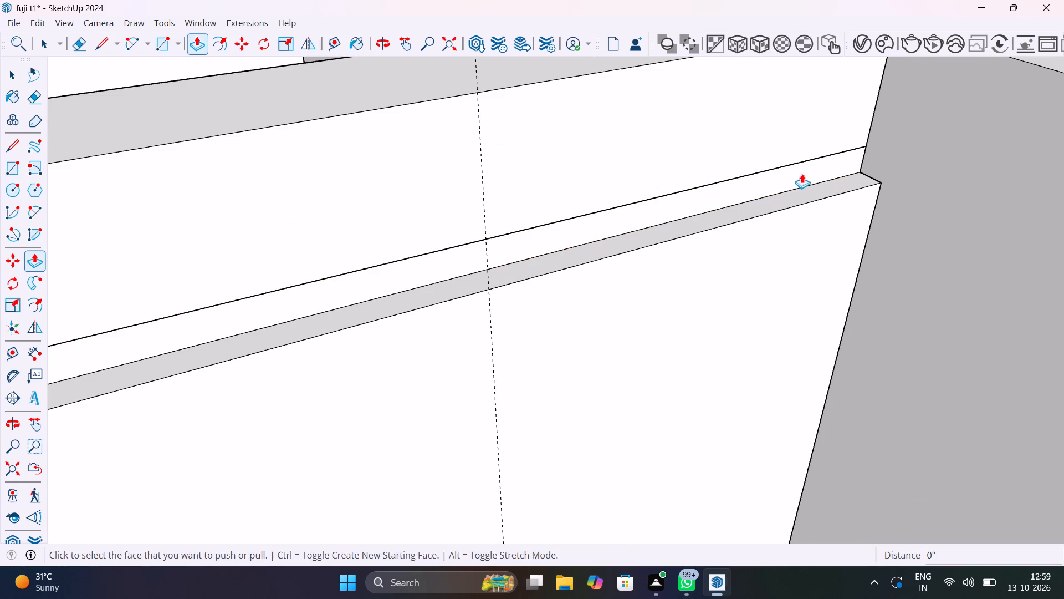
{"action": "left_click", "coordinate": [799, 168]}
{"action": "scroll", "coordinate": [832, 186], "scroll_direction": "down", "scroll_amount": 12}
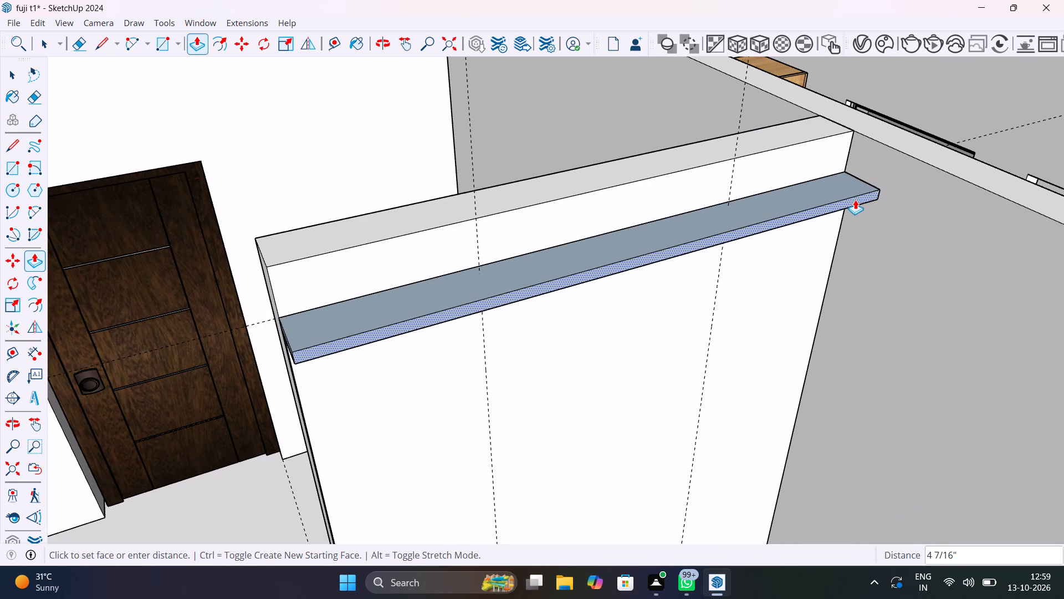
{"action": "middle_click_drag", "start_coordinate": [854, 201], "coordinate": [925, 110]}
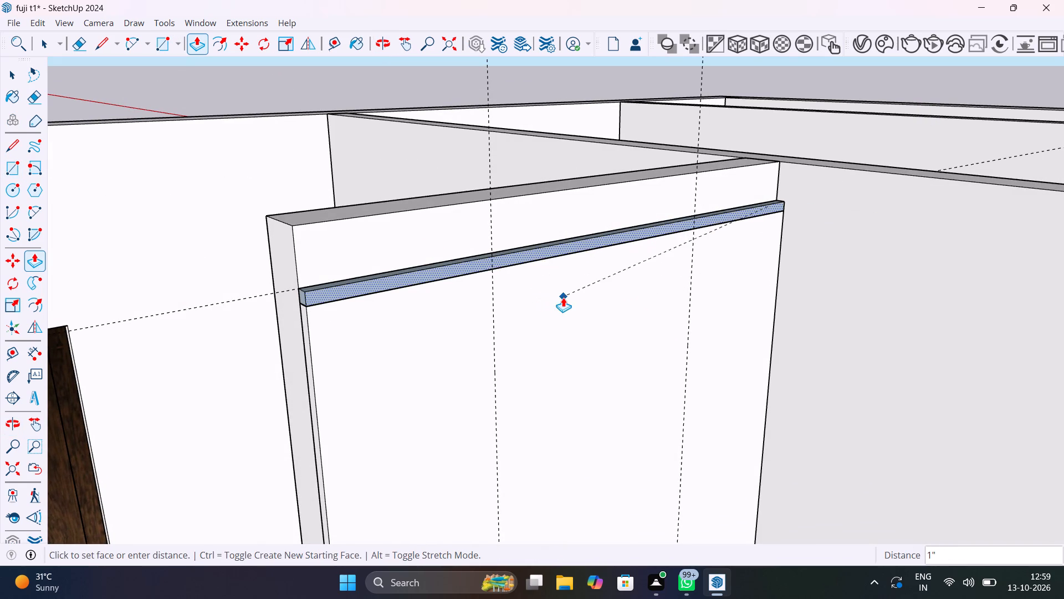
{"action": "scroll", "coordinate": [587, 266], "scroll_direction": "down", "scroll_amount": 2}
{"action": "middle_click_drag", "start_coordinate": [718, 265], "coordinate": [811, 278]}
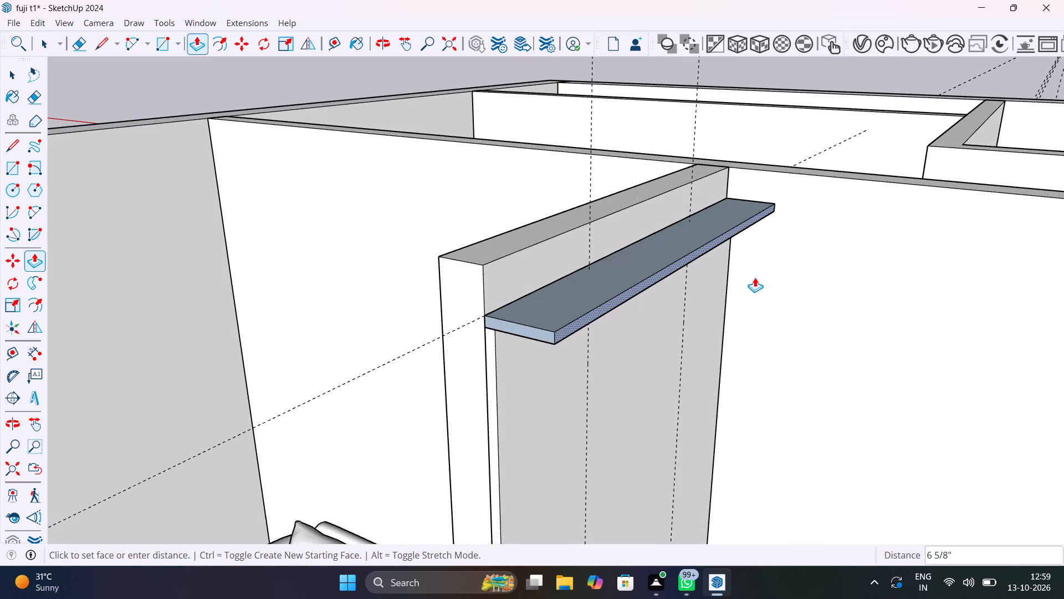
{"action": "type", "text": "1\""}
{"action": "key", "text": "Return"}
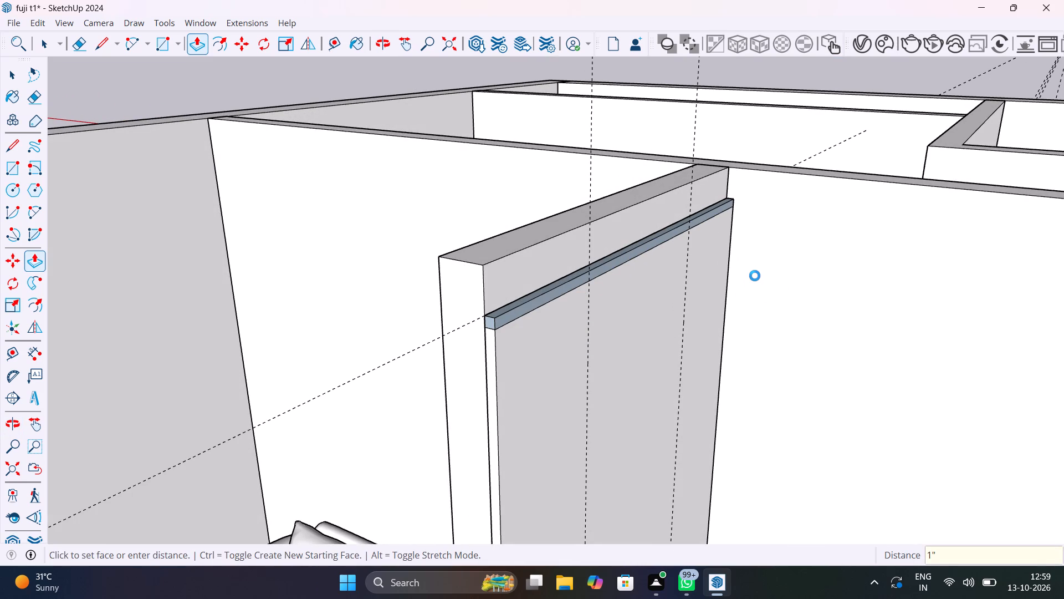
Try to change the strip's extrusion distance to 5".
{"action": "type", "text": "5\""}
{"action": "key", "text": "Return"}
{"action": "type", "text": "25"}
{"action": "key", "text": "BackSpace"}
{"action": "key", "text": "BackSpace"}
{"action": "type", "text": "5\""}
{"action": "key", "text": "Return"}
Pull the strip's front face out by a further 7" to form a ledge over the back panel.
{"action": "left_click", "coordinate": [555, 290]}
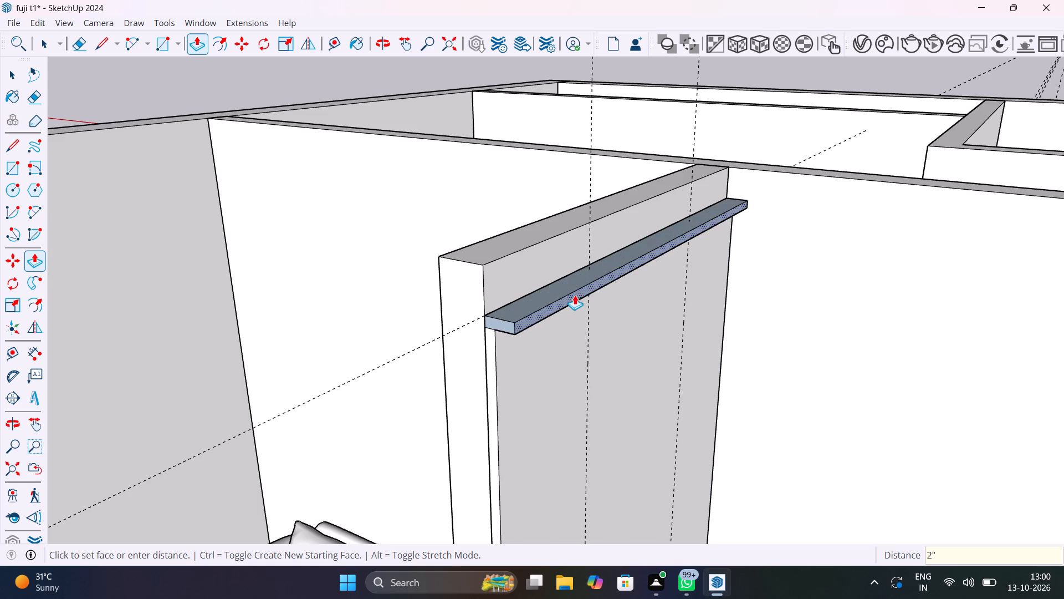
{"action": "key", "text": "5"}
{"action": "key", "text": "shift+quotedbl"}
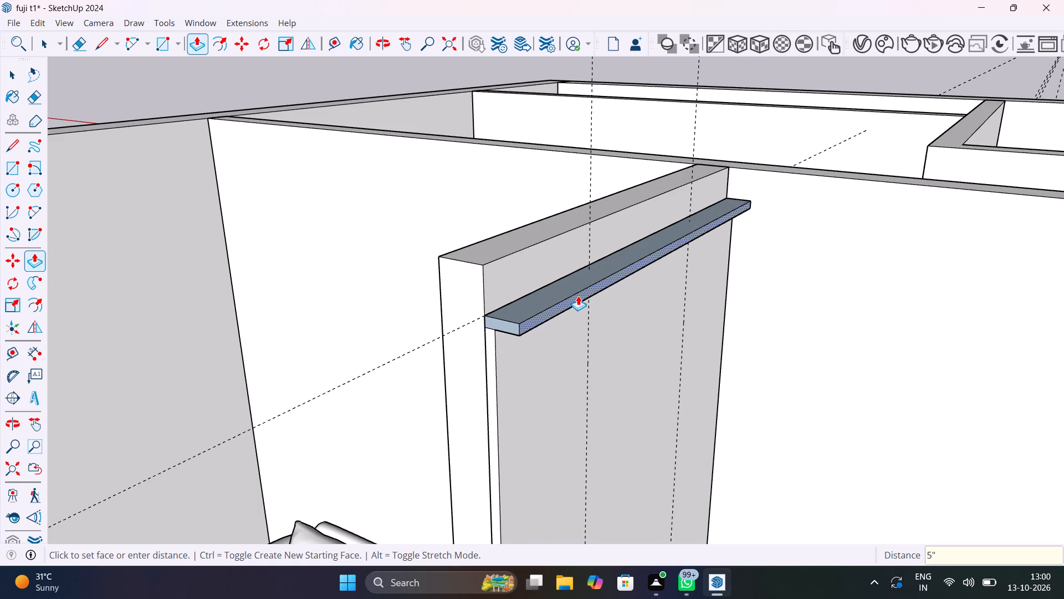
{"action": "key", "text": "Return"}
{"action": "type", "text": "6\""}
{"action": "key", "text": "Return"}
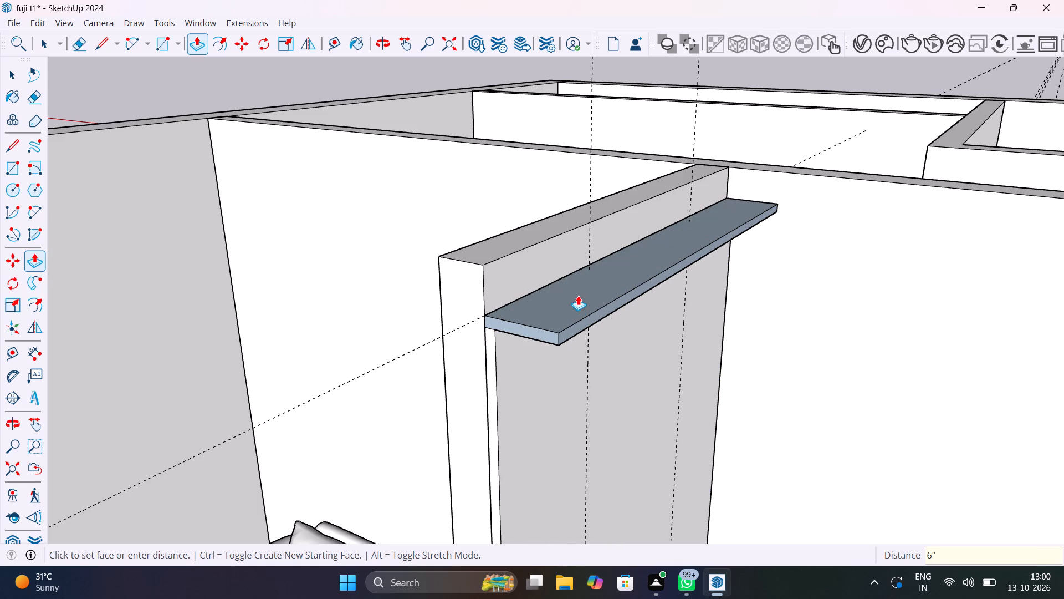
{"action": "type", "text": "7\""}
{"action": "key", "text": "Return"}
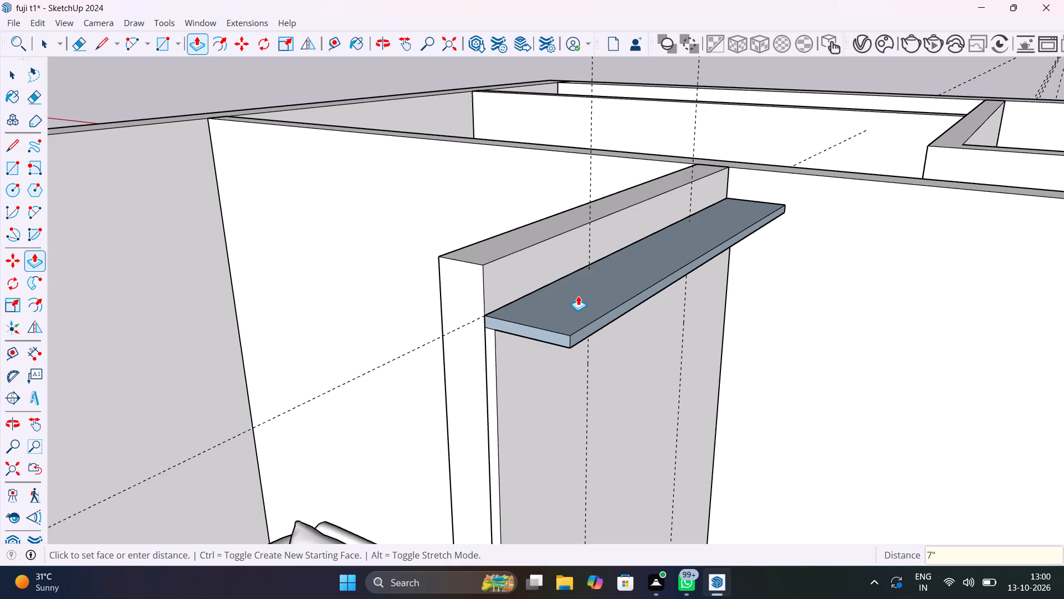
{"action": "key", "text": "space"}
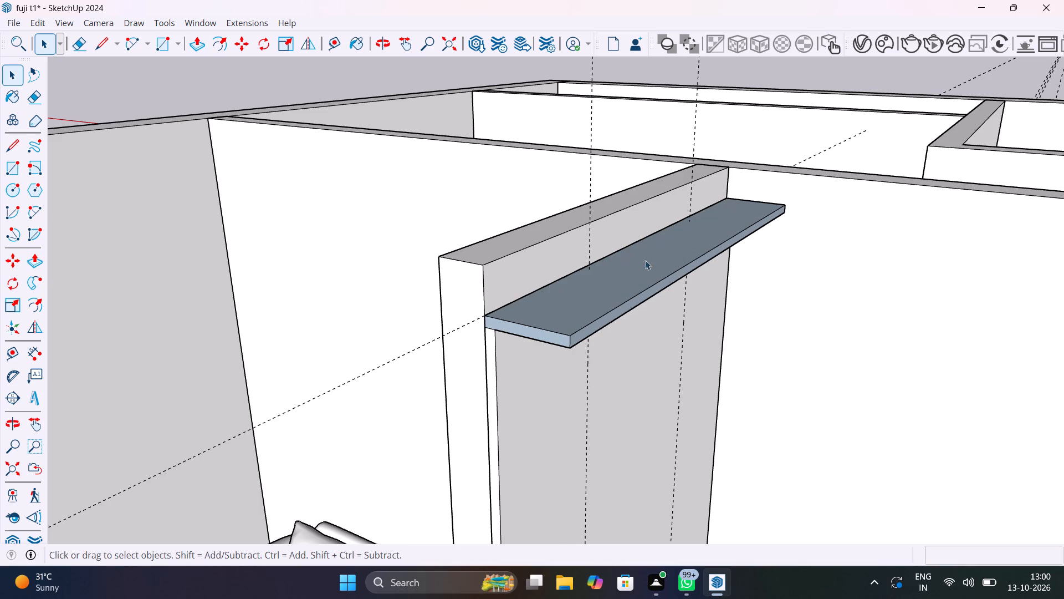
Draw a 7' vertical line along the guide nearer the back panel's free edge, from the cabinet top to the ledge's underside.
{"action": "middle_click_drag", "start_coordinate": [692, 354], "coordinate": [571, 284]}
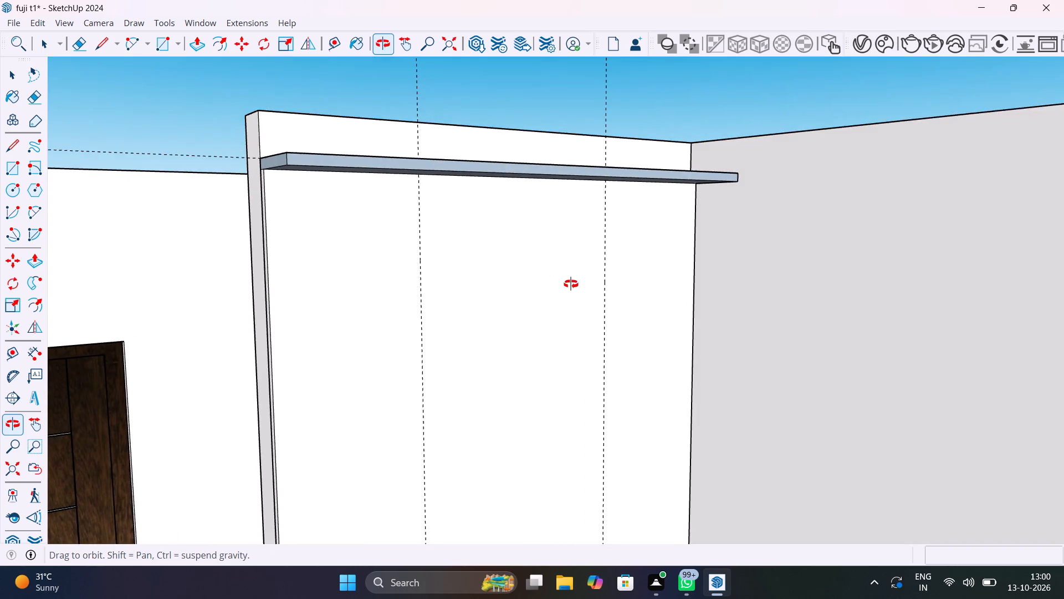
{"action": "middle_click_drag", "start_coordinate": [571, 284], "coordinate": [656, 201]}
{"action": "scroll", "coordinate": [658, 206], "scroll_direction": "down", "scroll_amount": 9}
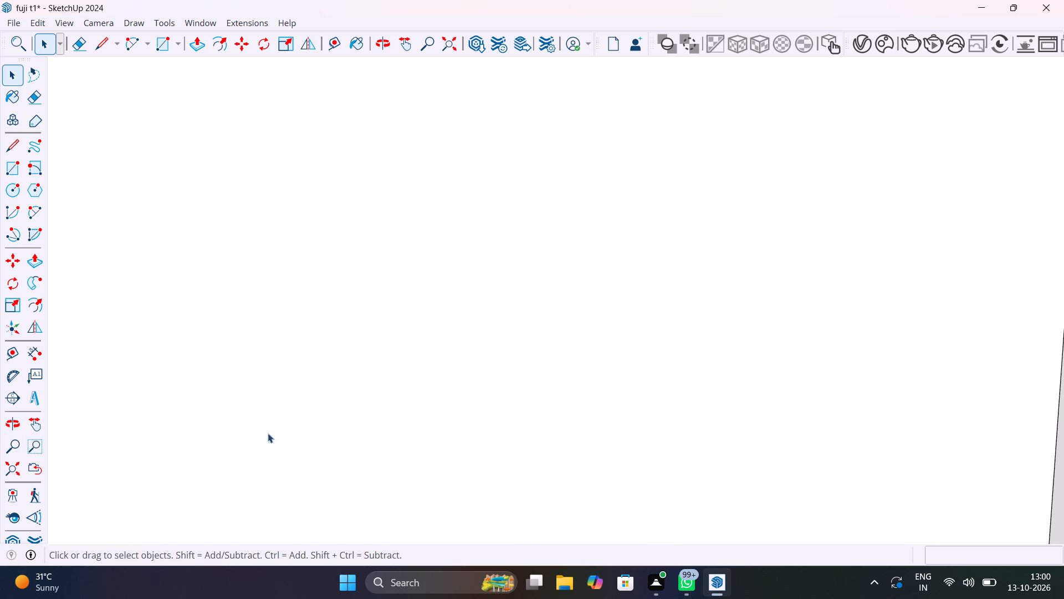
{"action": "left_click", "coordinate": [8, 471]}
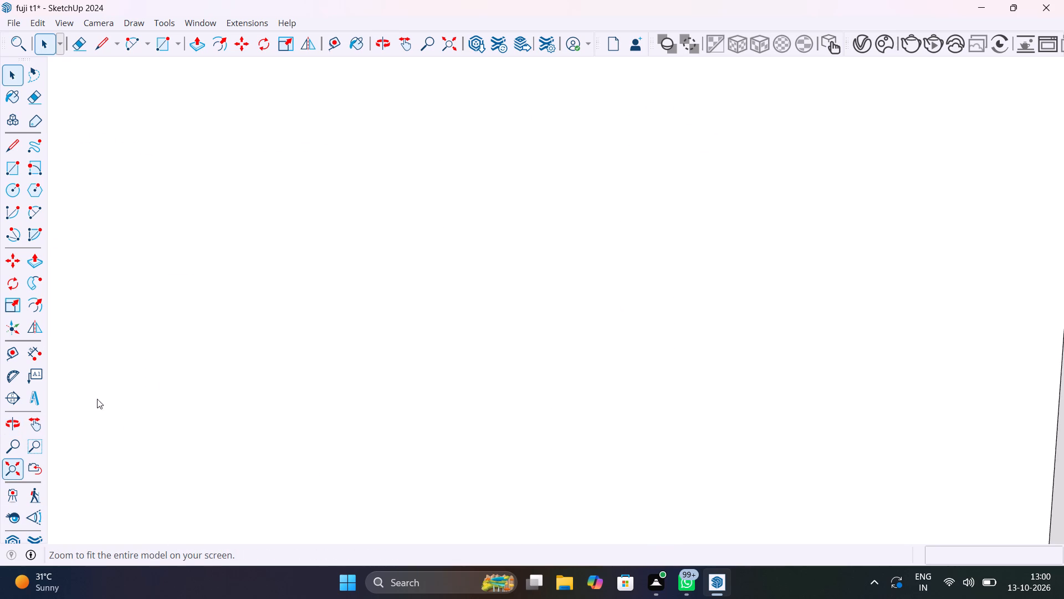
{"action": "middle_click_drag", "start_coordinate": [526, 307], "coordinate": [510, 577], "text": "shift"}
{"action": "scroll", "coordinate": [510, 577], "scroll_direction": "down", "scroll_amount": 1}
{"action": "scroll", "coordinate": [475, 339], "scroll_direction": "up", "scroll_amount": 6}
{"action": "middle_click_drag", "start_coordinate": [329, 413], "coordinate": [484, 371], "text": "shift"}
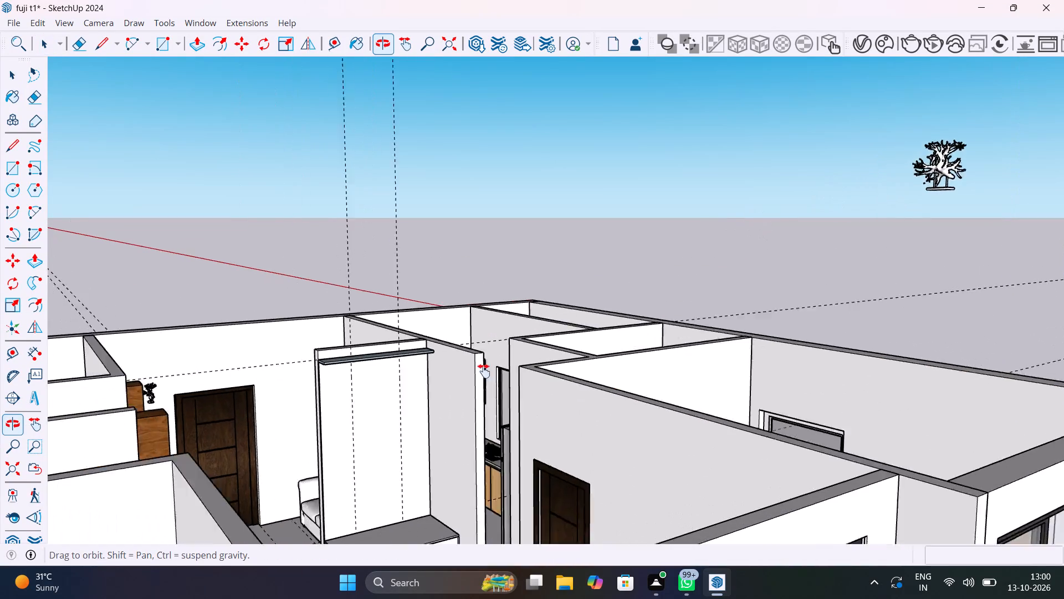
{"action": "middle_click_drag", "start_coordinate": [484, 371], "coordinate": [444, 445], "text": "shift"}
{"action": "scroll", "coordinate": [445, 459], "scroll_direction": "up", "scroll_amount": 6}
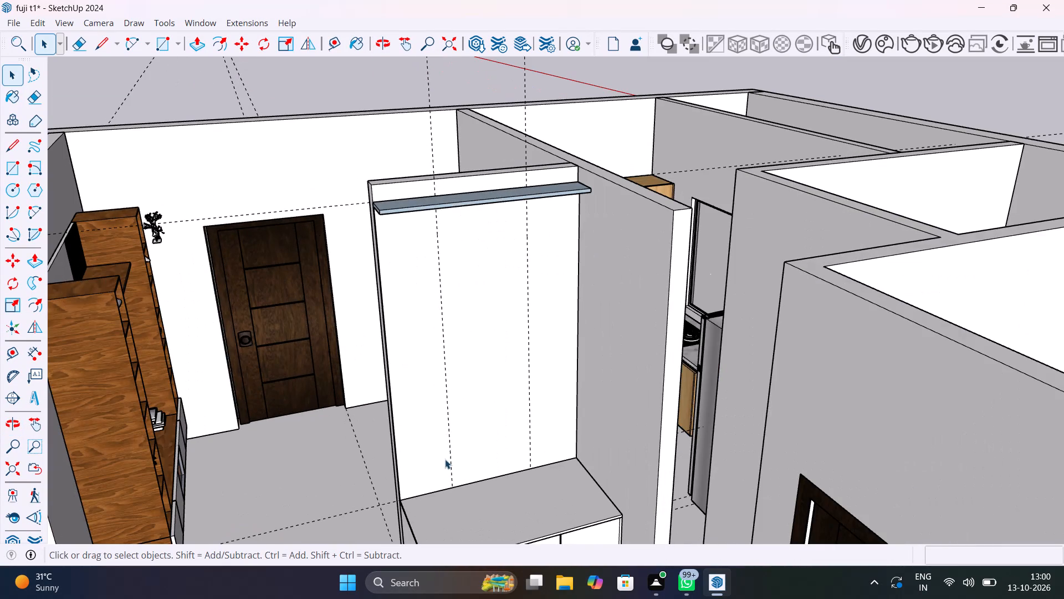
{"action": "middle_click_drag", "start_coordinate": [451, 468], "coordinate": [519, 440], "text": "shift"}
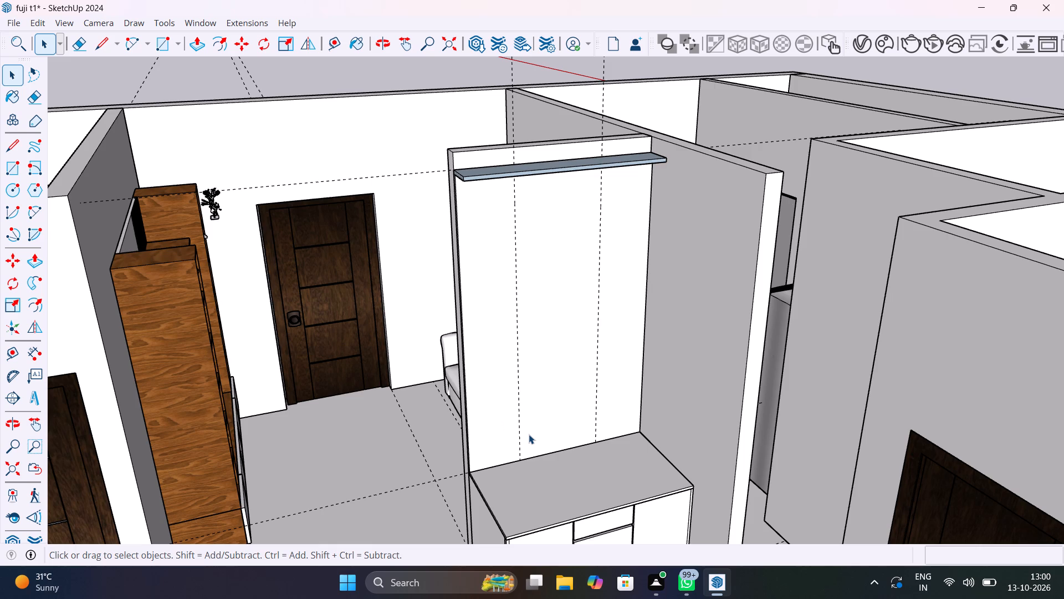
{"action": "scroll", "coordinate": [524, 424], "scroll_direction": "up", "scroll_amount": 5}
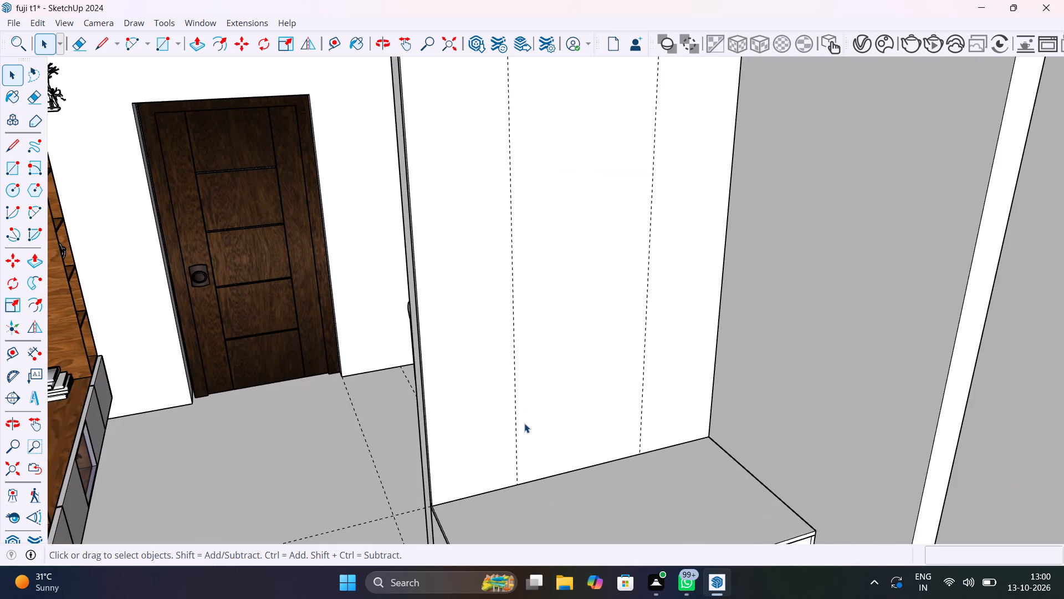
{"action": "middle_click_drag", "start_coordinate": [525, 430], "coordinate": [543, 560], "text": "shift"}
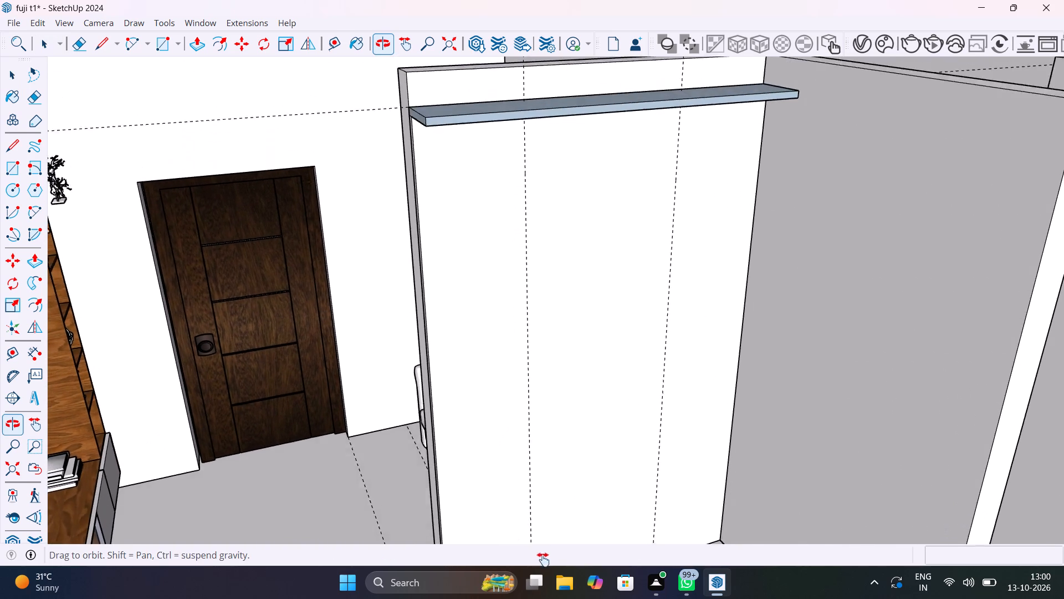
{"action": "middle_click_drag", "start_coordinate": [543, 560], "coordinate": [546, 446], "text": "shift"}
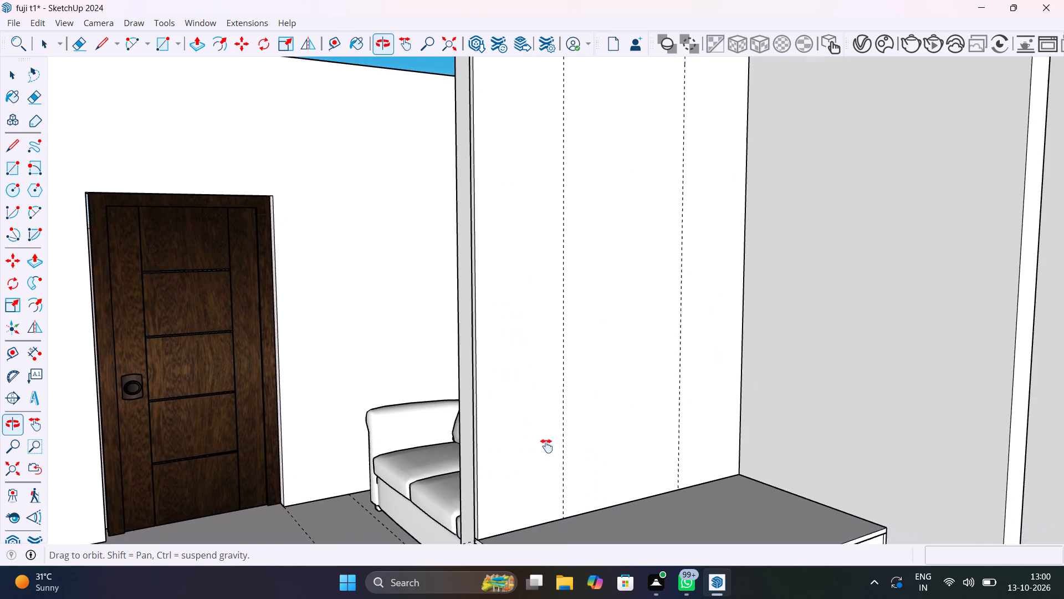
{"action": "middle_click_drag", "start_coordinate": [546, 446], "coordinate": [536, 443], "text": "shift"}
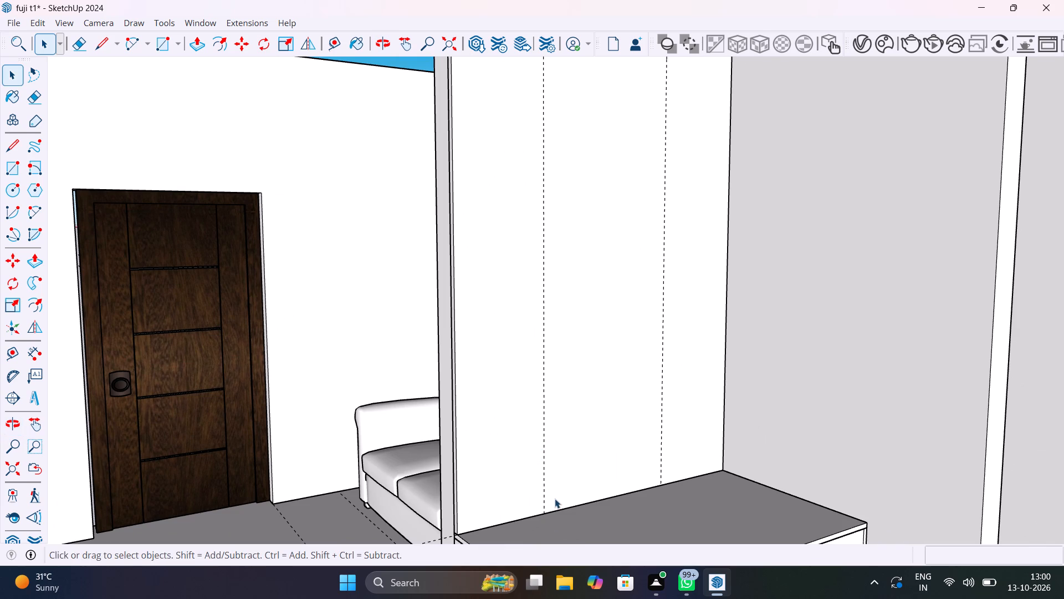
{"action": "key", "text": "l"}
{"action": "left_click", "coordinate": [546, 511]}
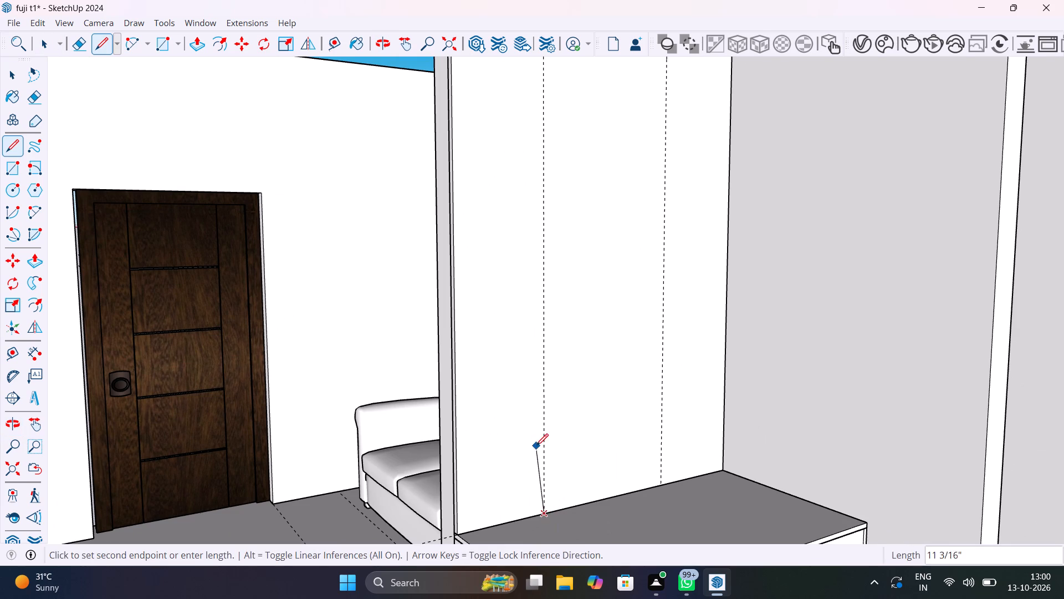
{"action": "scroll", "coordinate": [536, 446], "scroll_direction": "down", "scroll_amount": 8}
{"action": "middle_click_drag", "start_coordinate": [542, 442], "coordinate": [448, 464]}
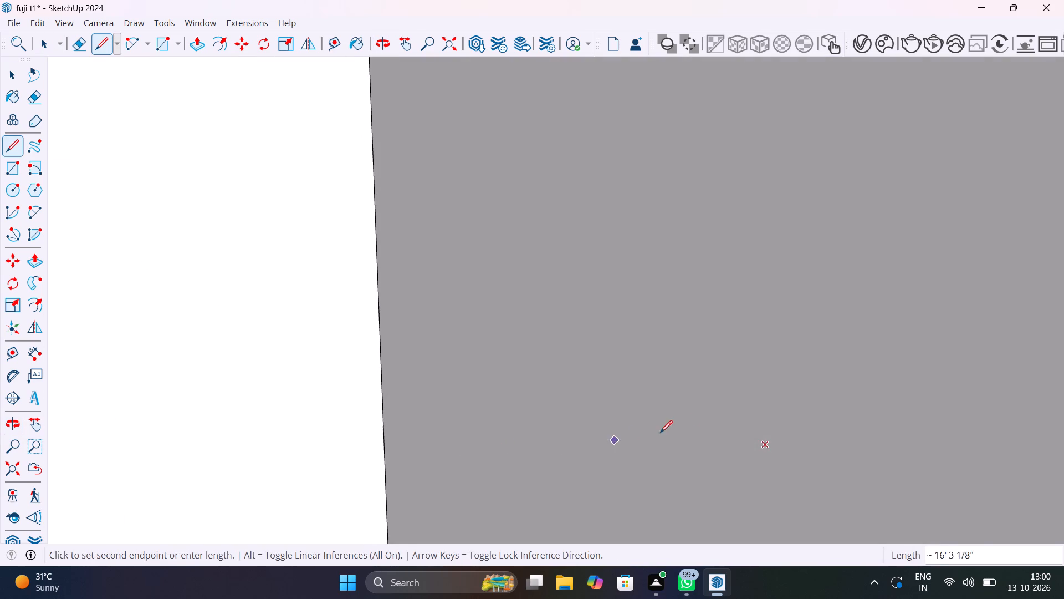
{"action": "middle_click_drag", "start_coordinate": [712, 422], "coordinate": [597, 461], "text": "shift"}
{"action": "scroll", "coordinate": [701, 444], "scroll_direction": "down", "scroll_amount": 6}
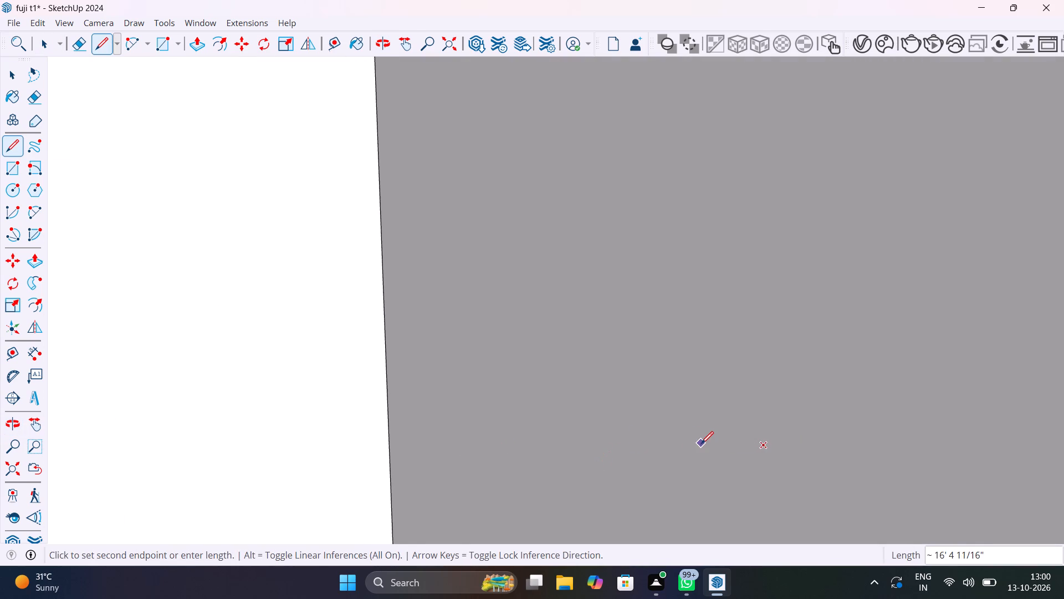
{"action": "scroll", "coordinate": [701, 444], "scroll_direction": "down", "scroll_amount": 20}
{"action": "scroll", "coordinate": [701, 444], "scroll_direction": "down", "scroll_amount": 20}
{"action": "scroll", "coordinate": [701, 444], "scroll_direction": "down", "scroll_amount": 5}
{"action": "middle_click_drag", "start_coordinate": [761, 444], "coordinate": [761, 443], "text": "shift"}
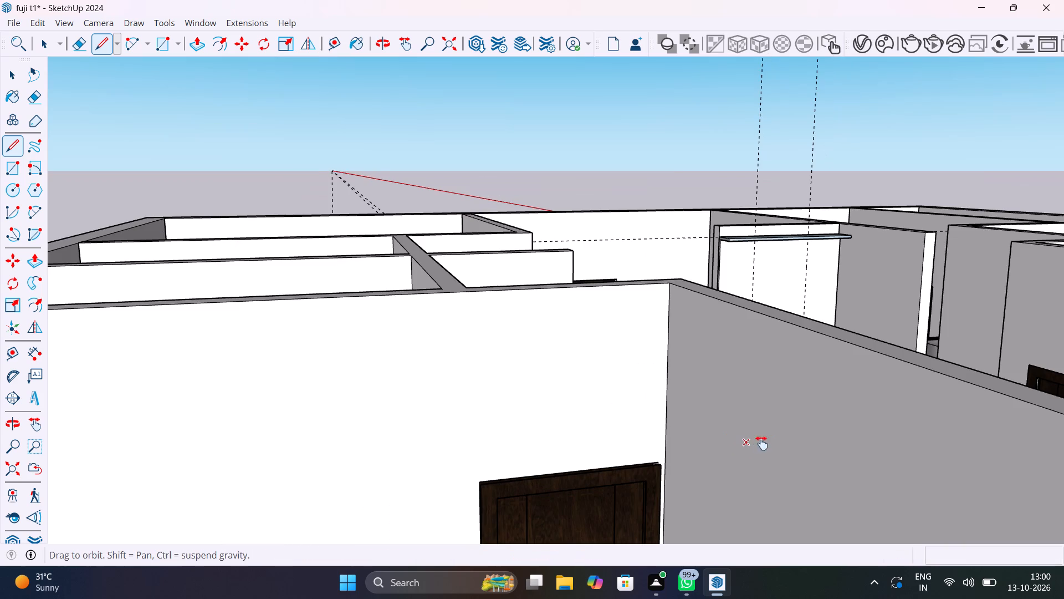
{"action": "middle_click_drag", "start_coordinate": [761, 443], "coordinate": [585, 530], "text": "shift"}
{"action": "middle_click_drag", "start_coordinate": [755, 358], "coordinate": [580, 467], "text": "shift"}
{"action": "middle_click_drag", "start_coordinate": [708, 396], "coordinate": [620, 518], "text": "shift"}
{"action": "middle_click_drag", "start_coordinate": [718, 438], "coordinate": [663, 506], "text": "shift"}
{"action": "scroll", "coordinate": [665, 370], "scroll_direction": "up", "scroll_amount": 4}
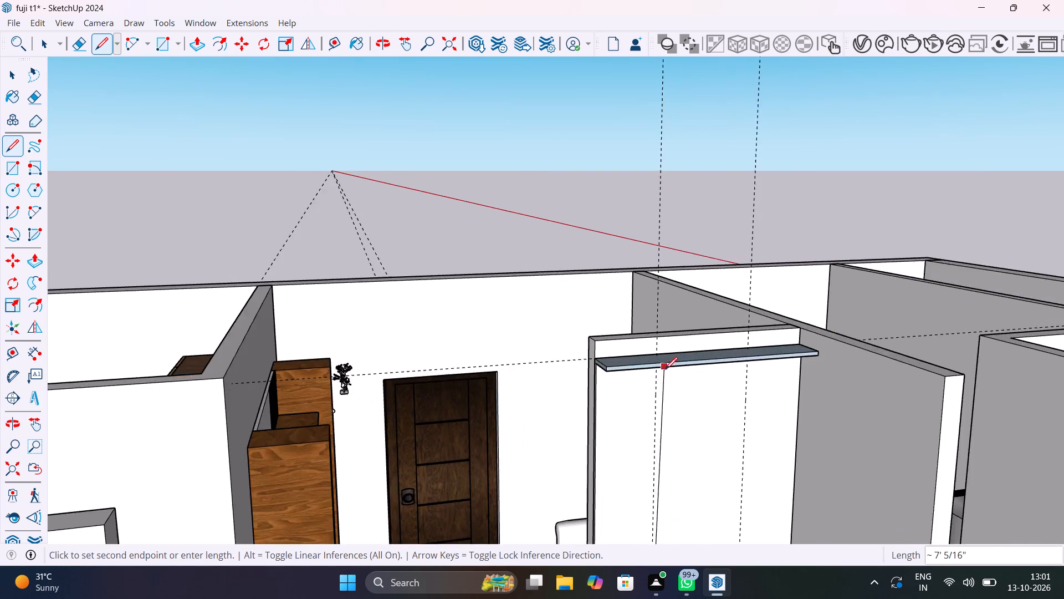
{"action": "scroll", "coordinate": [665, 369], "scroll_direction": "up", "scroll_amount": 20}
{"action": "scroll", "coordinate": [665, 369], "scroll_direction": "up", "scroll_amount": 2}
{"action": "middle_click_drag", "start_coordinate": [663, 375], "coordinate": [644, 299]}
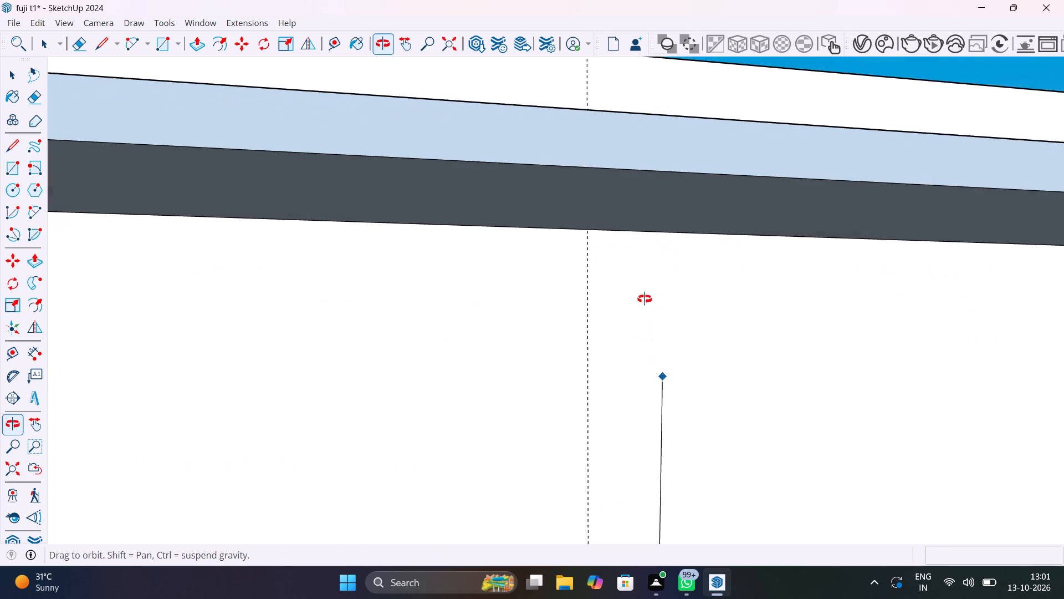
{"action": "middle_click_drag", "start_coordinate": [644, 299], "coordinate": [642, 268]}
{"action": "scroll", "coordinate": [643, 277], "scroll_direction": "up", "scroll_amount": 1}
{"action": "left_click", "coordinate": [585, 229]}
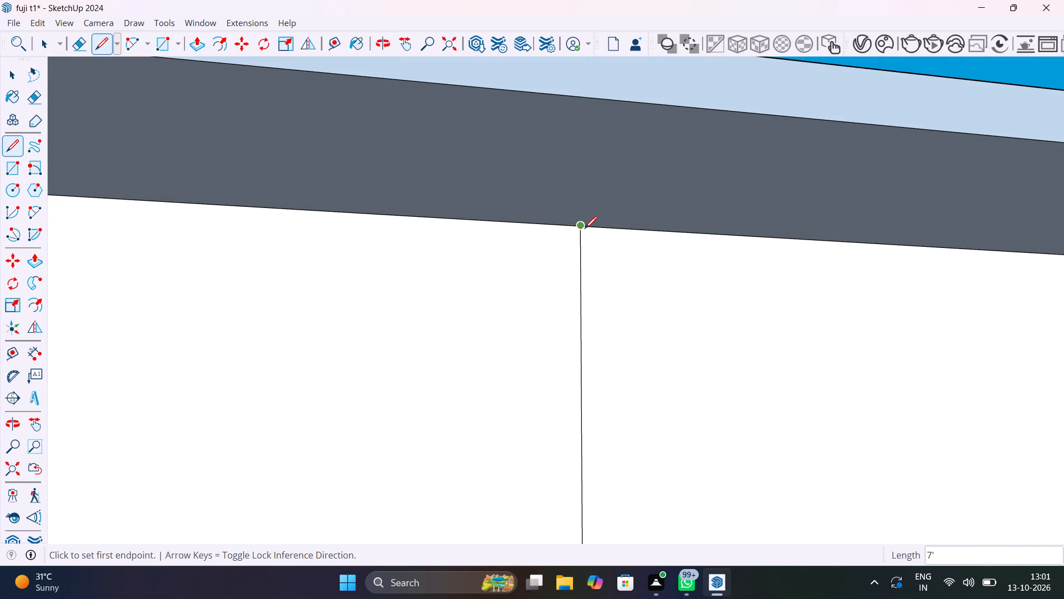
{"action": "scroll", "coordinate": [595, 259], "scroll_direction": "down", "scroll_amount": 19}
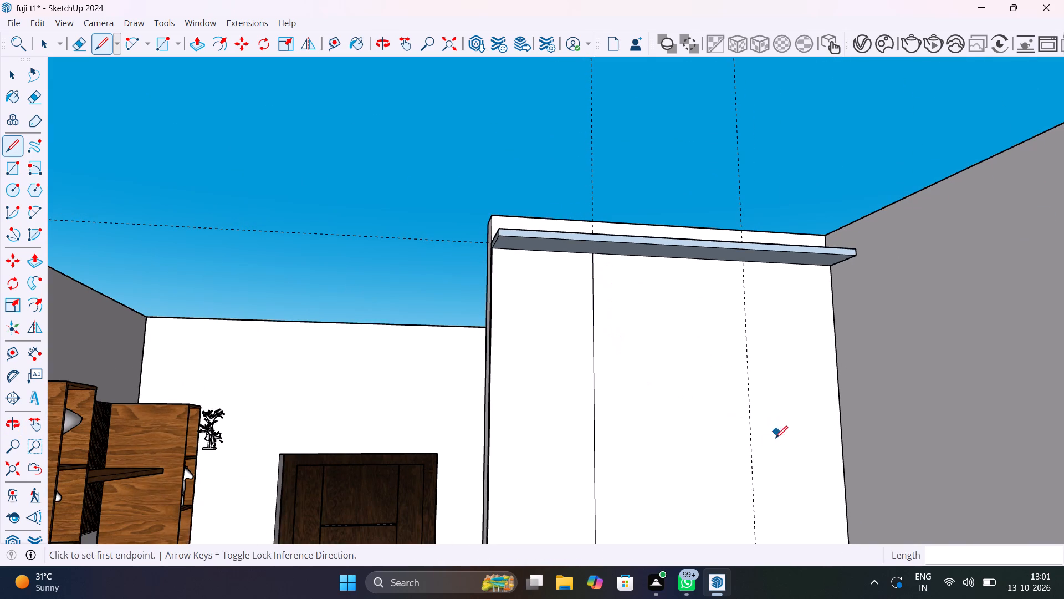
Draw a 7' vertical line along the guide nearer the side wall, from the cabinet top to the ledge's underside.
{"action": "middle_click_drag", "start_coordinate": [741, 429], "coordinate": [577, 184], "text": "shift"}
{"action": "scroll", "coordinate": [577, 185], "scroll_direction": "down", "scroll_amount": 7}
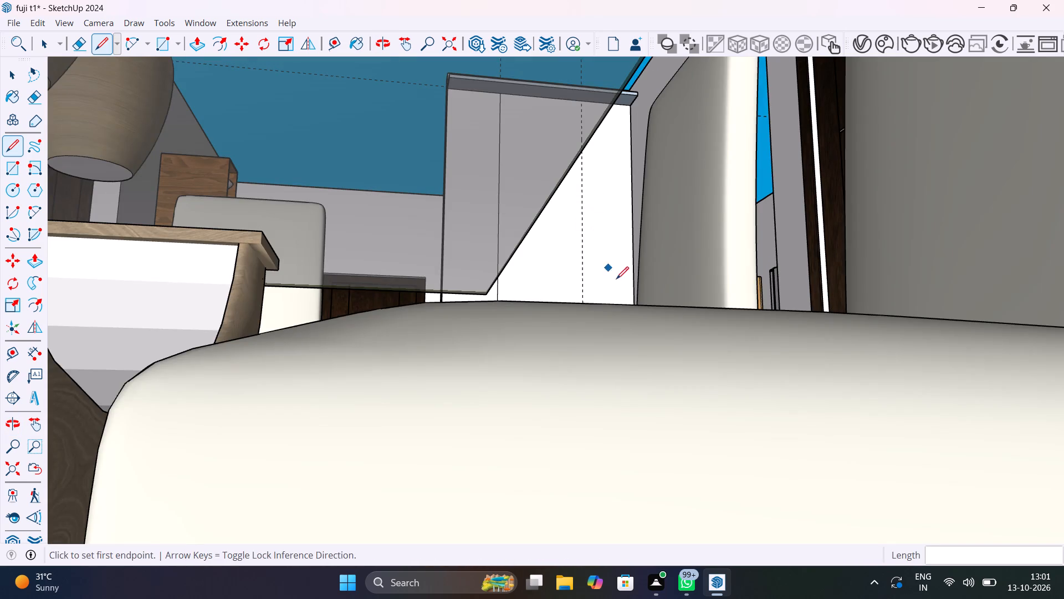
{"action": "middle_click_drag", "start_coordinate": [616, 278], "coordinate": [603, 359]}
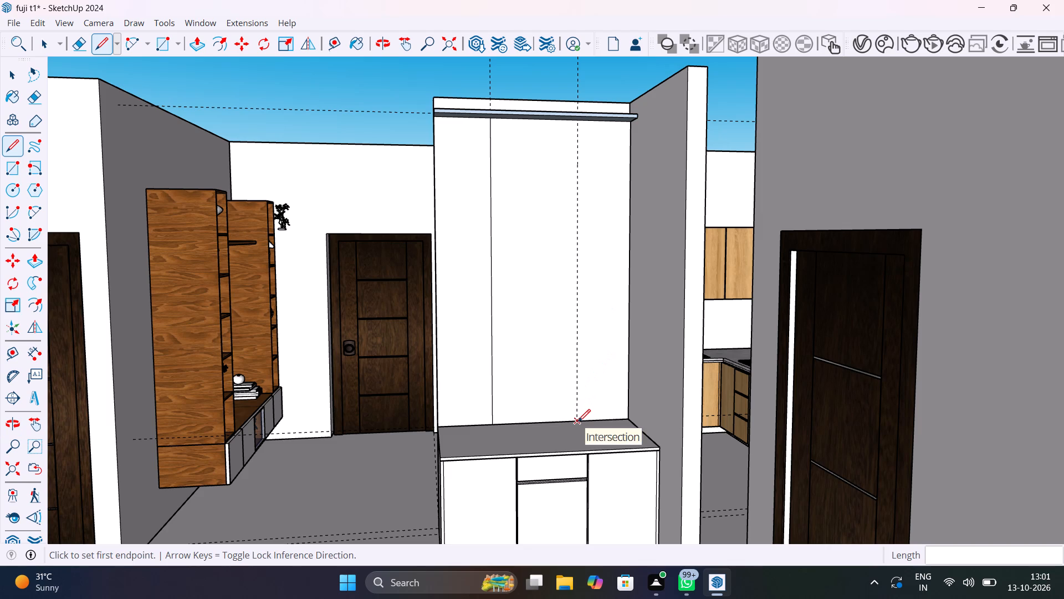
{"action": "left_click", "coordinate": [578, 421]}
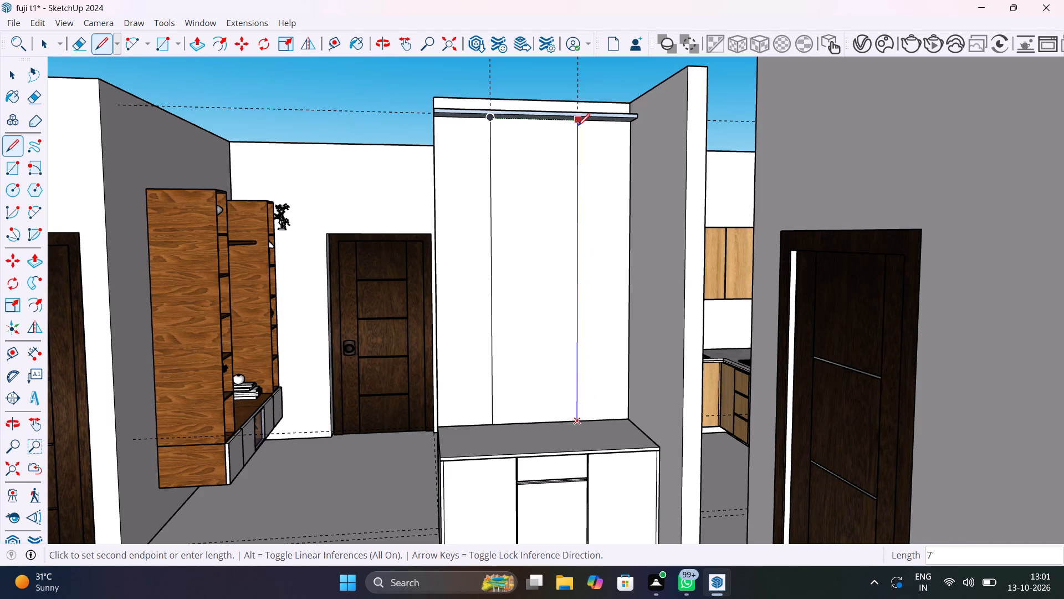
{"action": "left_click", "coordinate": [578, 124]}
{"action": "key", "text": "space"}
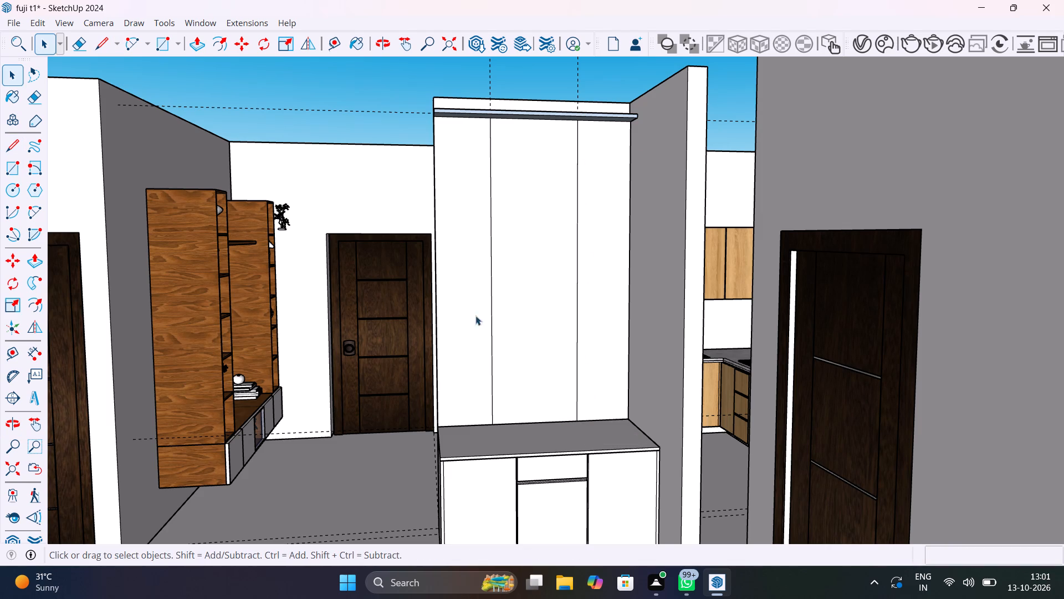
Select the face of the back panel's vertical section at its free edge.
{"action": "middle_click_drag", "start_coordinate": [481, 217], "coordinate": [596, 312]}
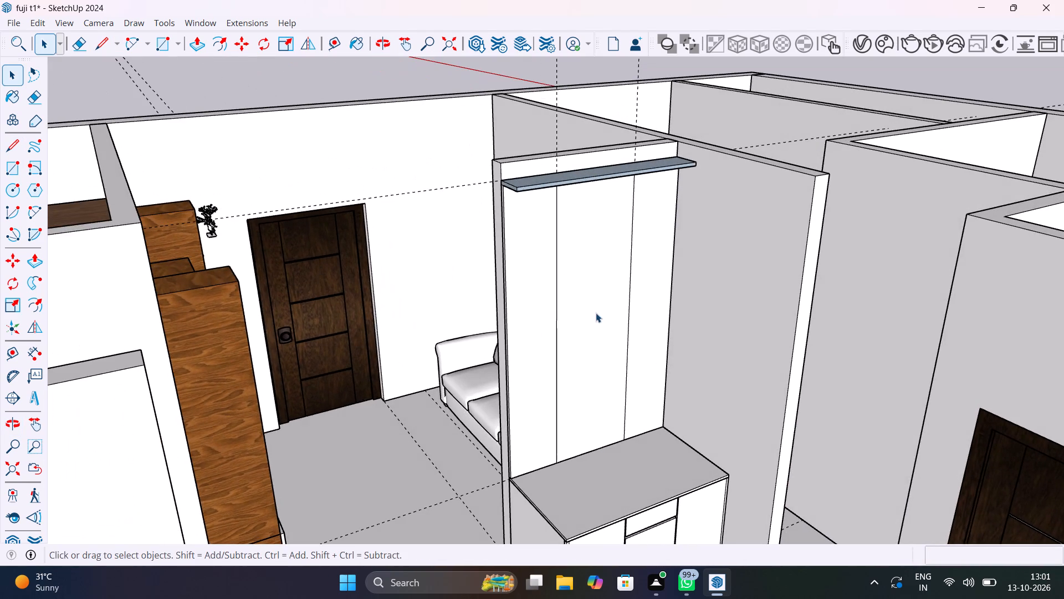
{"action": "scroll", "coordinate": [565, 275], "scroll_direction": "up", "scroll_amount": 9}
{"action": "left_click", "coordinate": [499, 304]}
{"action": "scroll", "coordinate": [499, 304], "scroll_direction": "down", "scroll_amount": 7}
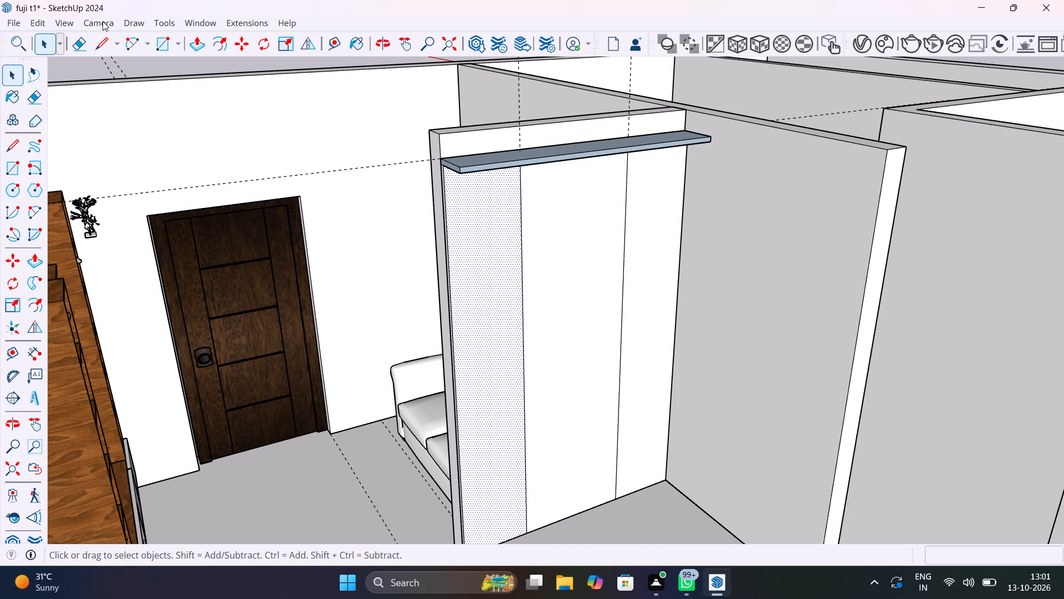
Browse all downloaded 3D models in the Chaos Cosmos Browser for something suitable for the back panel.
{"action": "left_click", "coordinate": [884, 47]}
{"action": "left_click", "coordinate": [771, 86]}
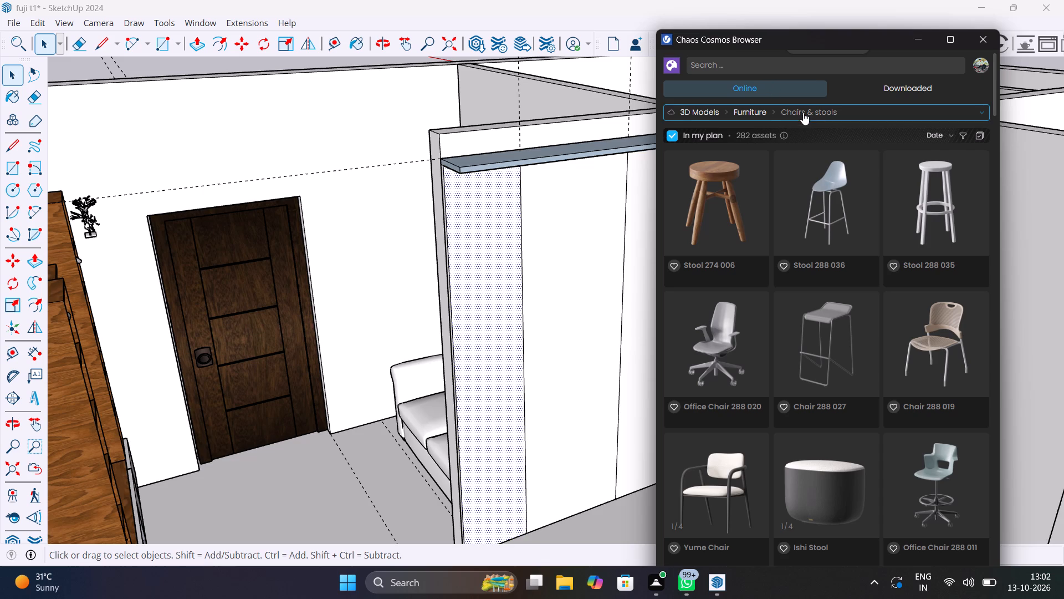
{"action": "scroll", "coordinate": [844, 243], "scroll_direction": "down", "scroll_amount": 4}
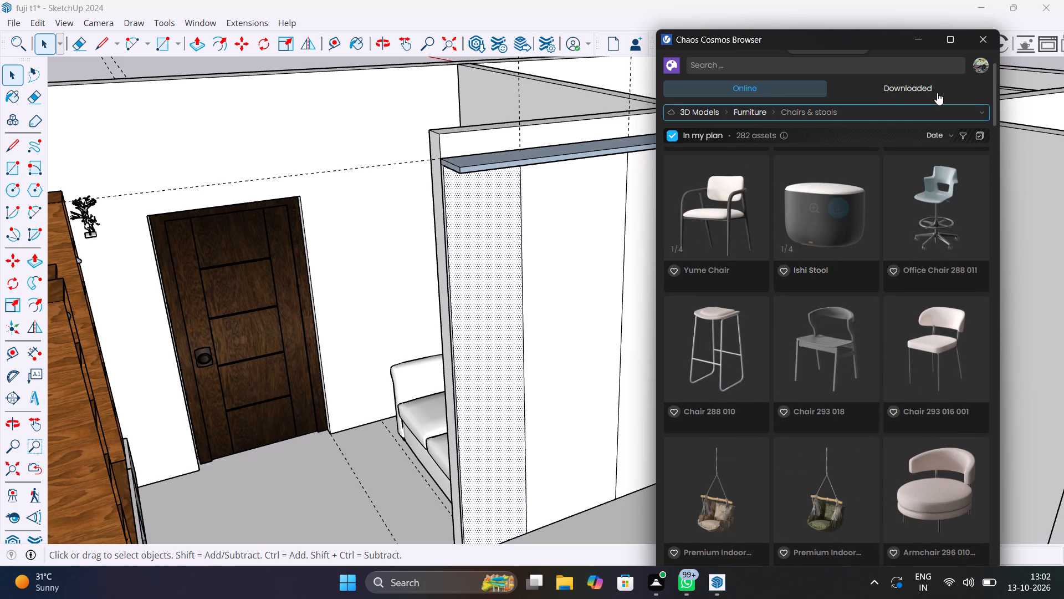
{"action": "left_click", "coordinate": [937, 91]}
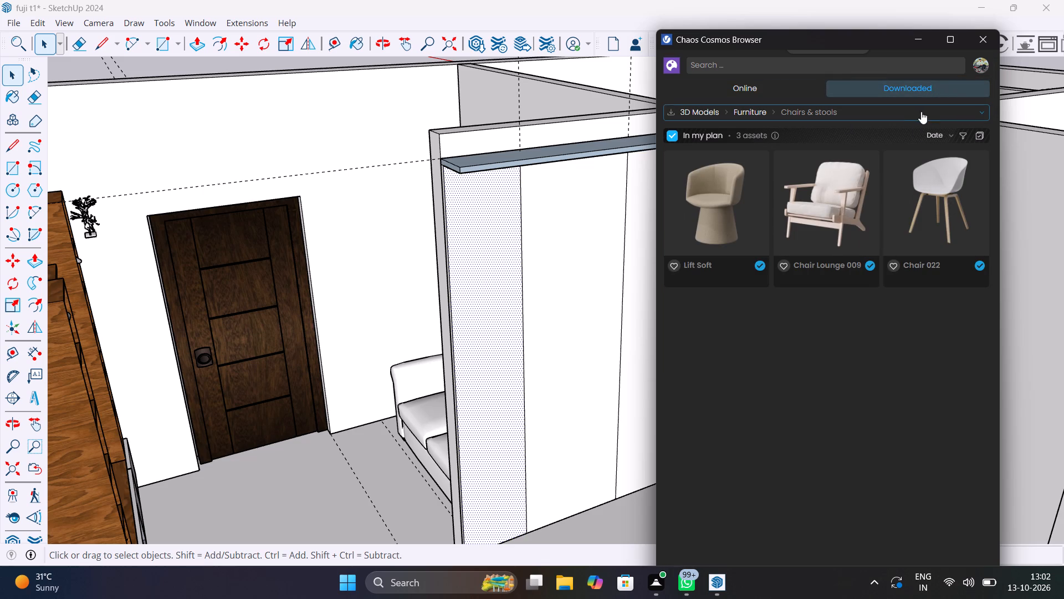
{"action": "left_click", "coordinate": [969, 109]}
{"action": "left_click", "coordinate": [691, 135]}
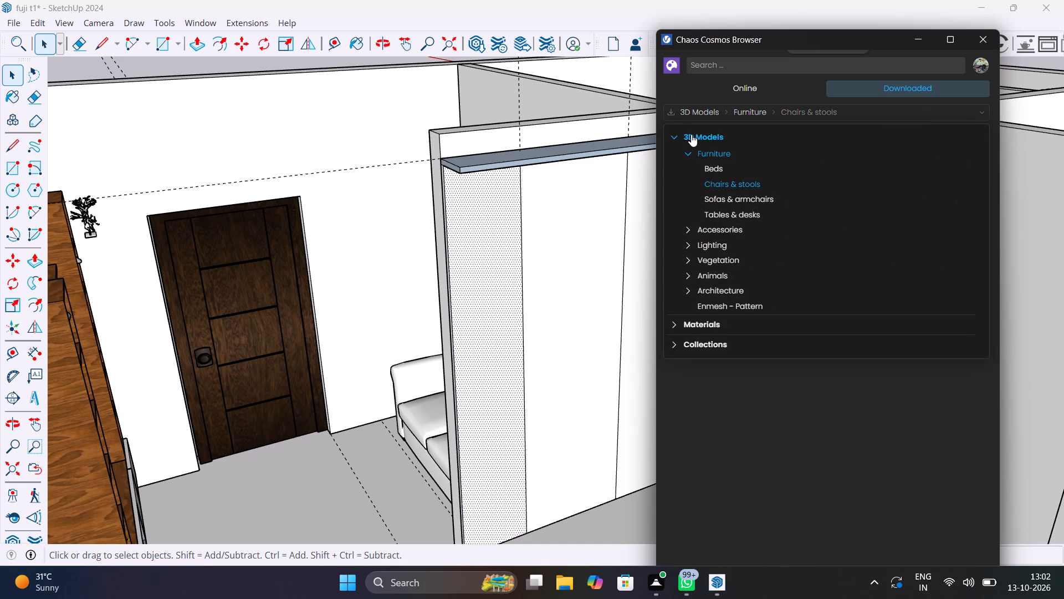
{"action": "scroll", "coordinate": [857, 263], "scroll_direction": "down", "scroll_amount": 3}
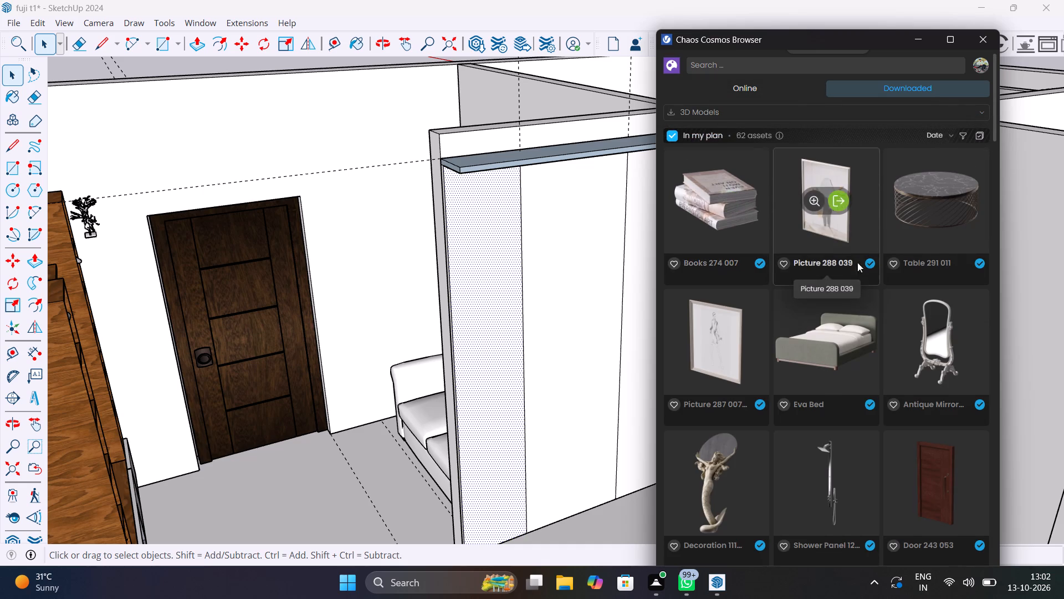
{"action": "scroll", "coordinate": [857, 262], "scroll_direction": "down", "scroll_amount": 19}
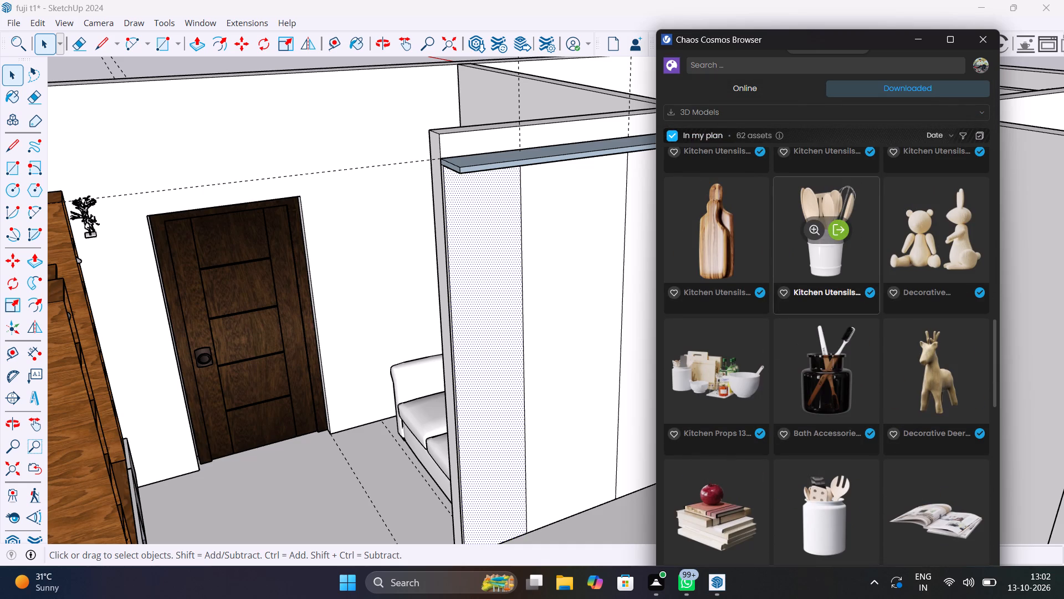
{"action": "scroll", "coordinate": [861, 286], "scroll_direction": "down", "scroll_amount": 3}
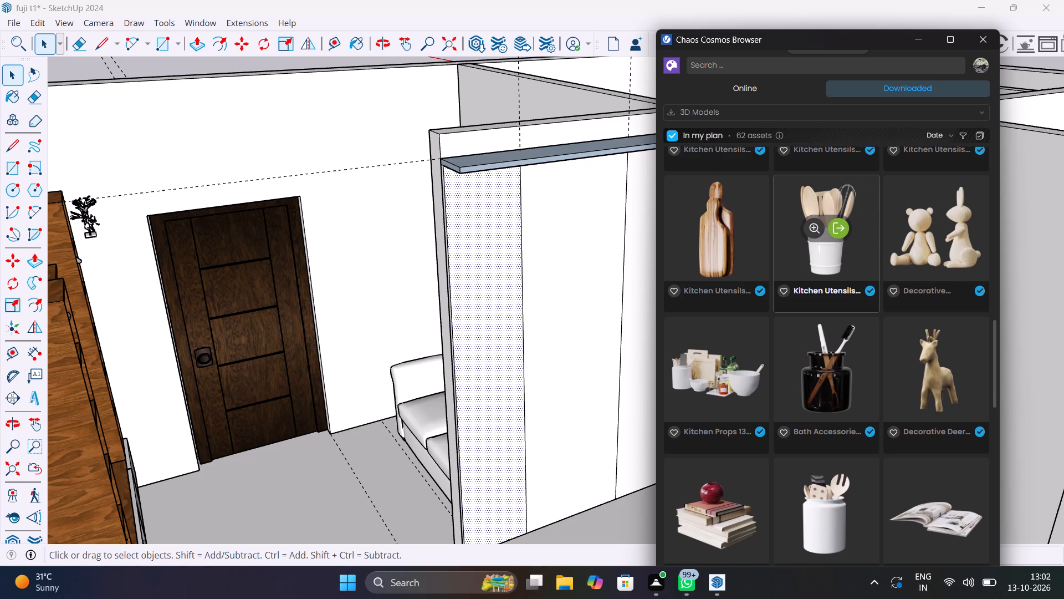
{"action": "scroll", "coordinate": [861, 286], "scroll_direction": "down", "scroll_amount": 17}
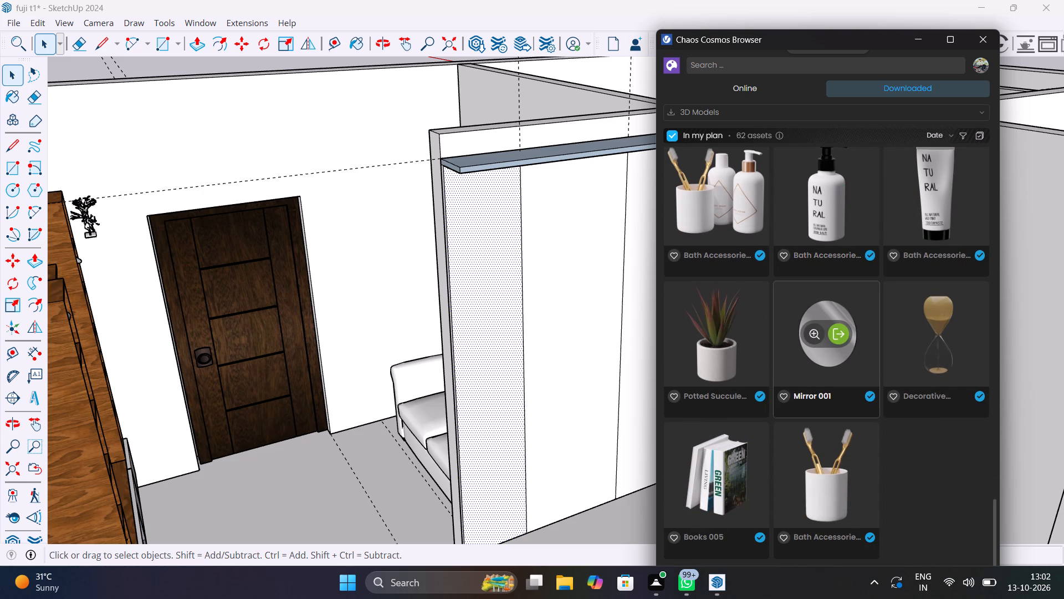
{"action": "scroll", "coordinate": [861, 285], "scroll_direction": "down", "scroll_amount": 15}
{"action": "scroll", "coordinate": [861, 285], "scroll_direction": "up", "scroll_amount": 20}
{"action": "scroll", "coordinate": [861, 285], "scroll_direction": "up", "scroll_amount": 10}
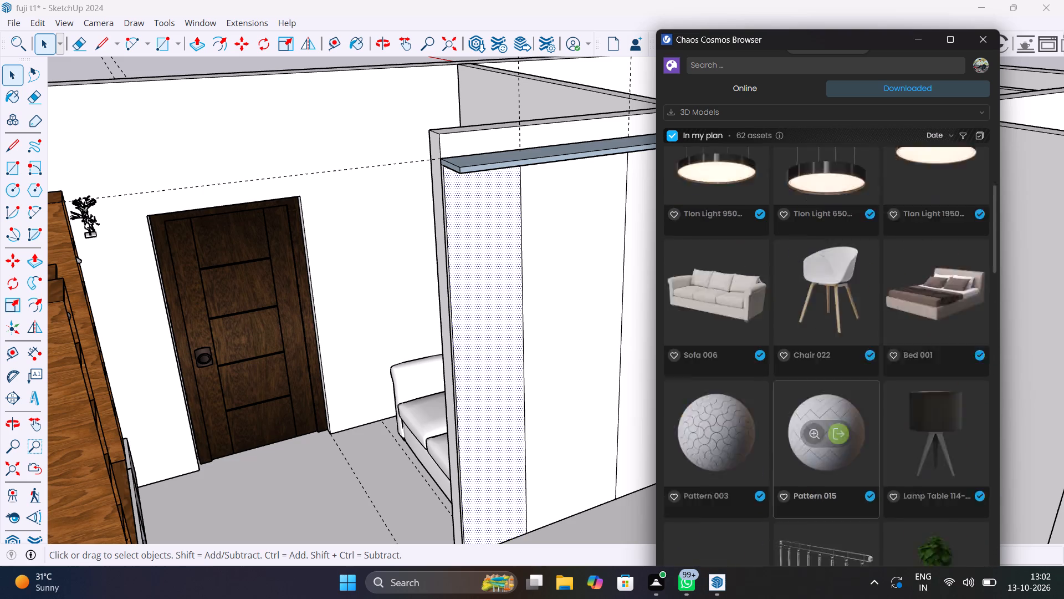
{"action": "scroll", "coordinate": [861, 287], "scroll_direction": "up", "scroll_amount": 4}
{"action": "scroll", "coordinate": [861, 287], "scroll_direction": "up", "scroll_amount": 19}
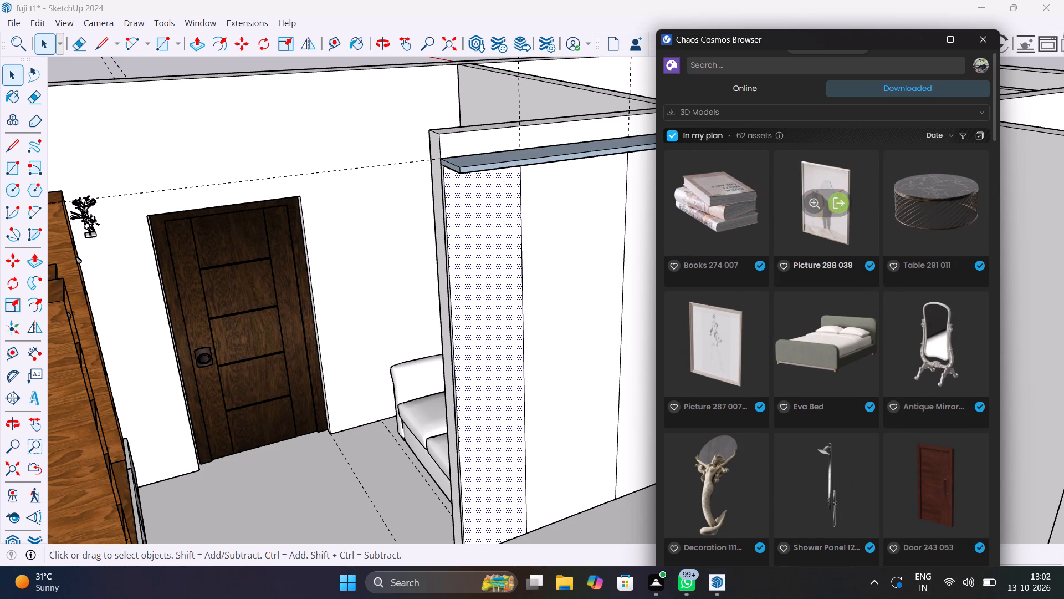
Search the online Cosmos library for "wood", then download and import the Wood Amboyan 13.2cm material.
{"action": "left_click", "coordinate": [736, 76]}
{"action": "left_click", "coordinate": [760, 95]}
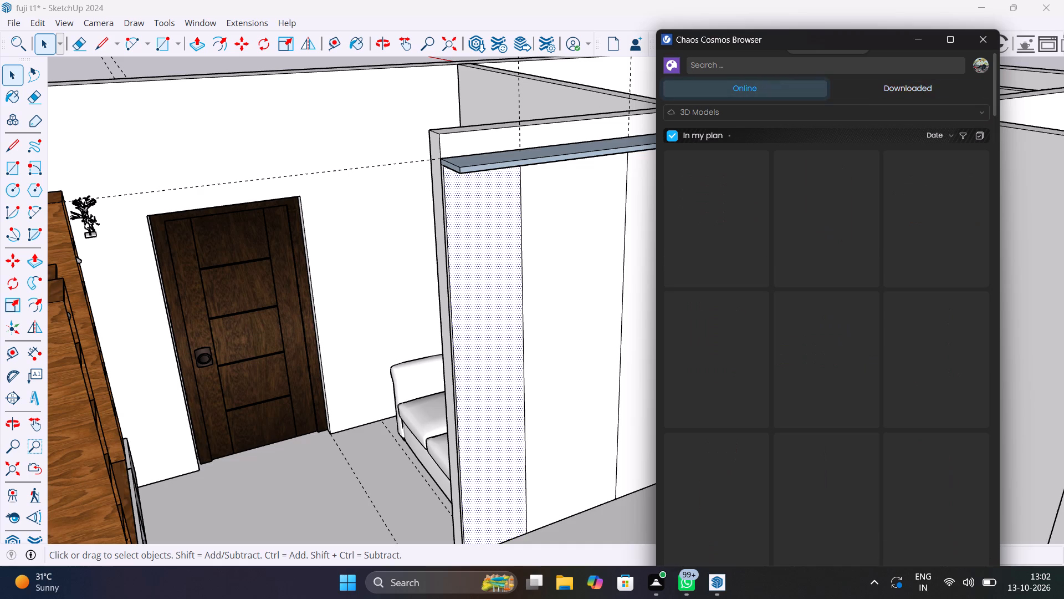
{"action": "left_click", "coordinate": [774, 67]}
{"action": "type", "text": "wood"}
{"action": "key", "text": "Return"}
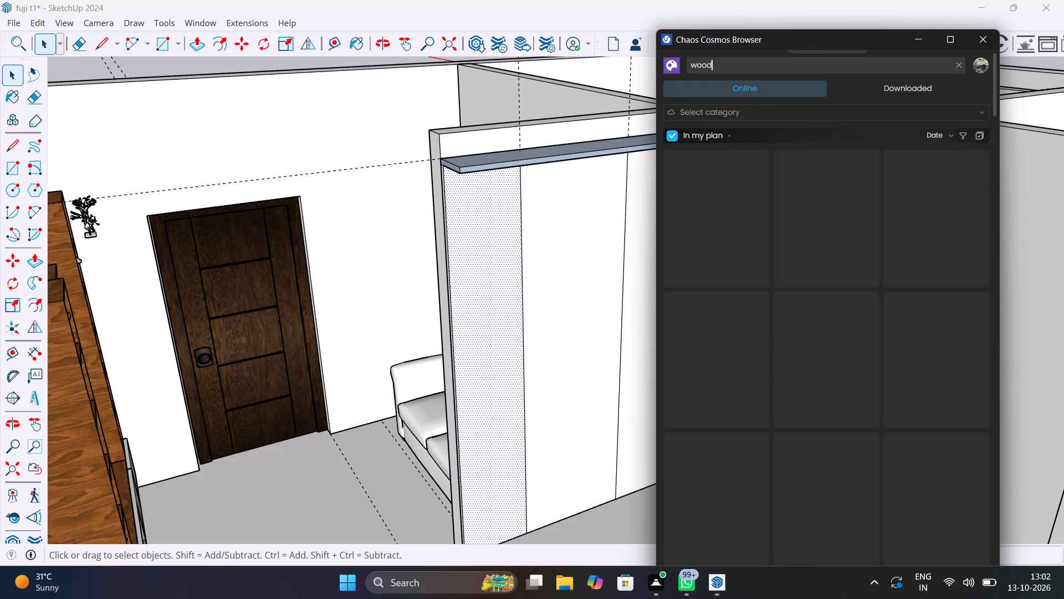
{"action": "scroll", "coordinate": [800, 288], "scroll_direction": "down", "scroll_amount": 4}
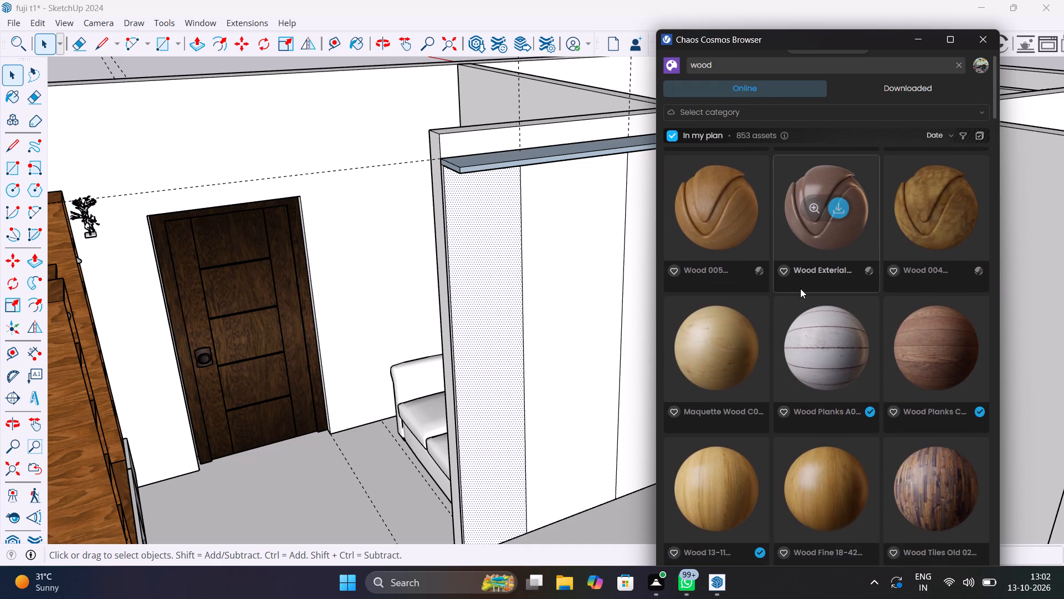
{"action": "scroll", "coordinate": [800, 288], "scroll_direction": "down", "scroll_amount": 6}
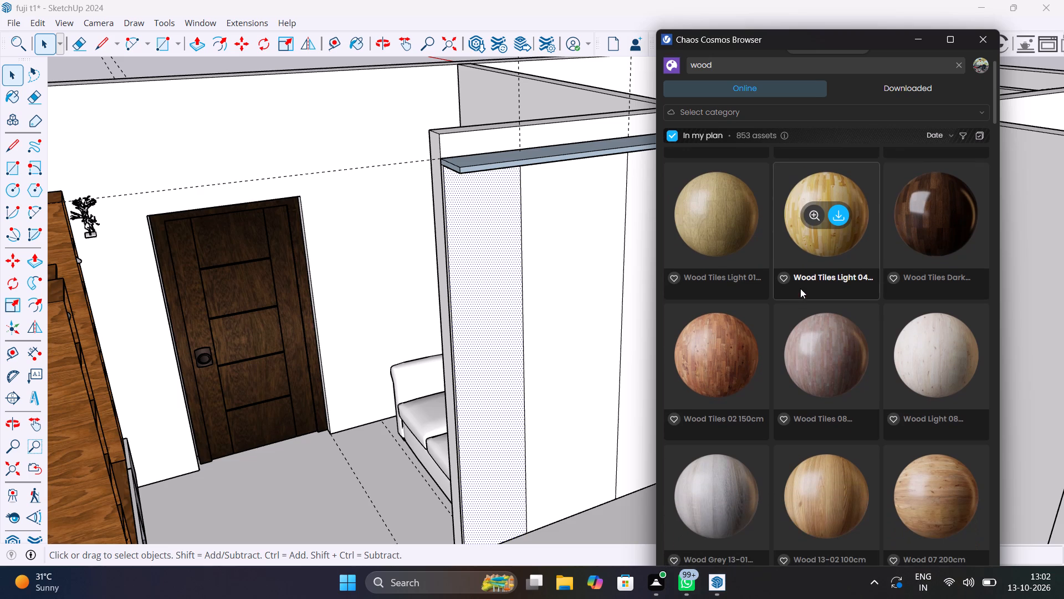
{"action": "scroll", "coordinate": [838, 348], "scroll_direction": "down", "scroll_amount": 6}
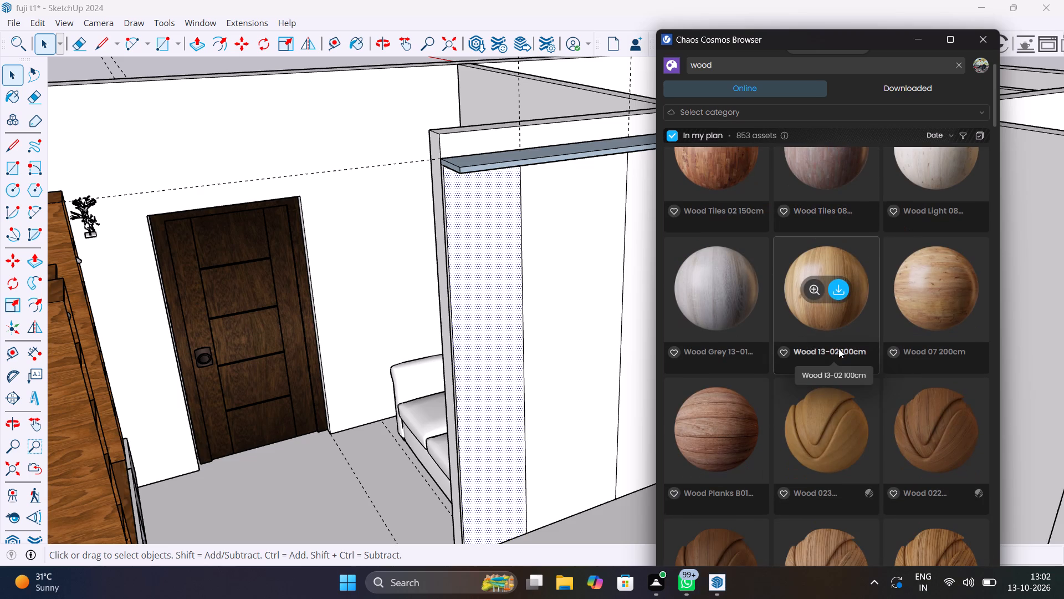
{"action": "scroll", "coordinate": [838, 348], "scroll_direction": "down", "scroll_amount": 9}
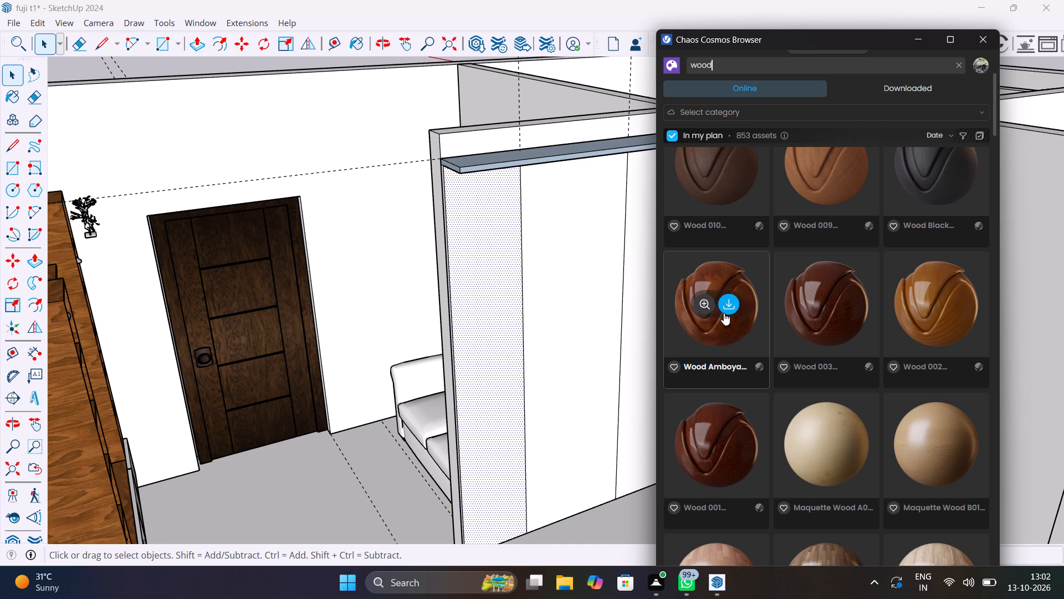
{"action": "left_click", "coordinate": [727, 303]}
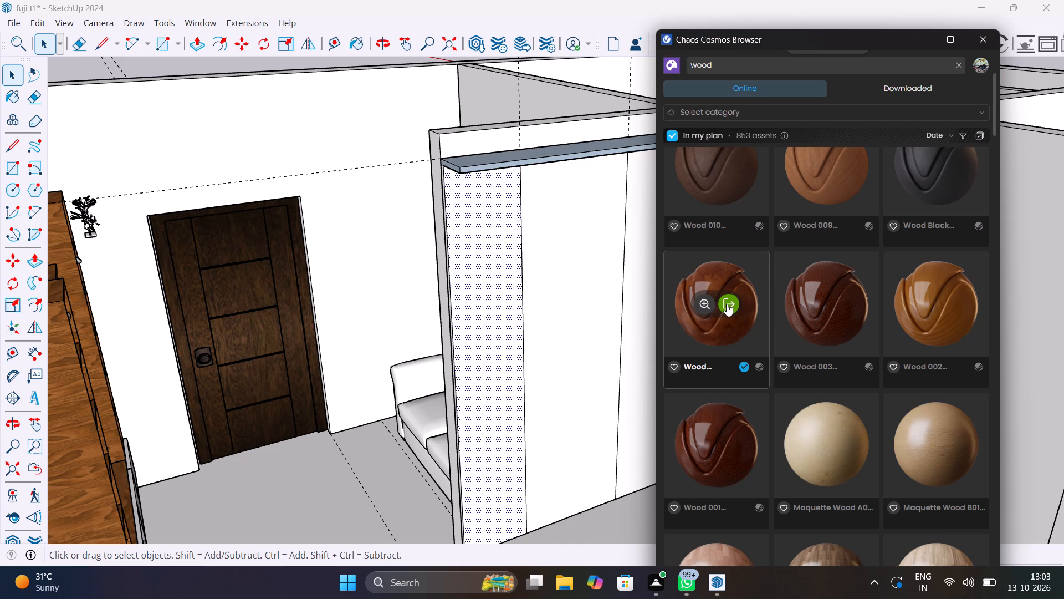
{"action": "left_click", "coordinate": [727, 304]}
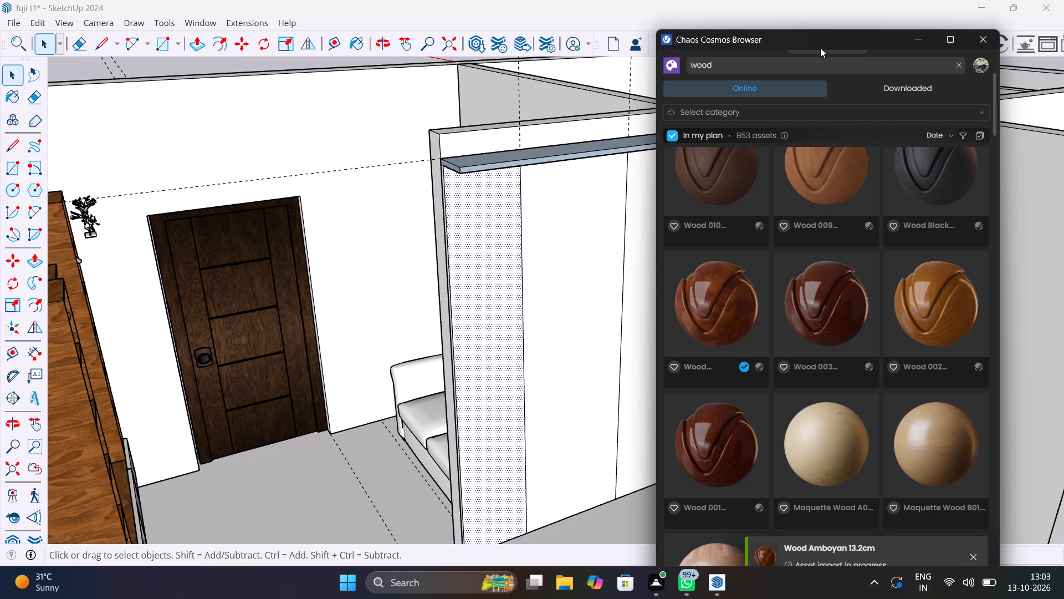
Apply the Wood Amboyan 13.2cm material to the back panel's free-edge section, including its bounding edges, from the V-Ray Asset Editor.
{"action": "left_click_drag", "start_coordinate": [822, 38], "coordinate": [237, 84]}
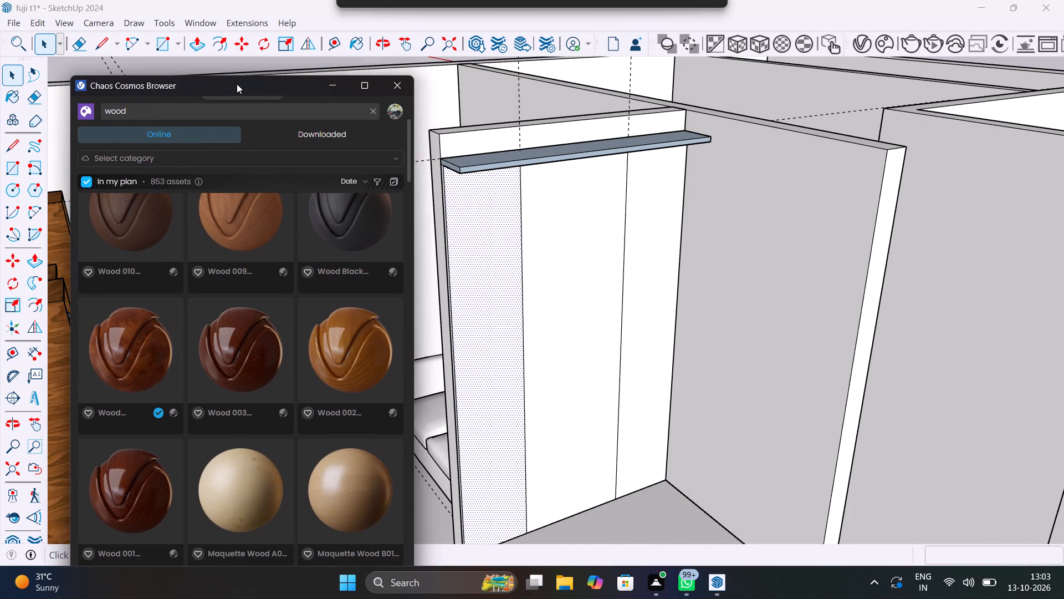
{"action": "left_click_drag", "start_coordinate": [237, 84], "coordinate": [229, 82]}
{"action": "left_click", "coordinate": [869, 43]}
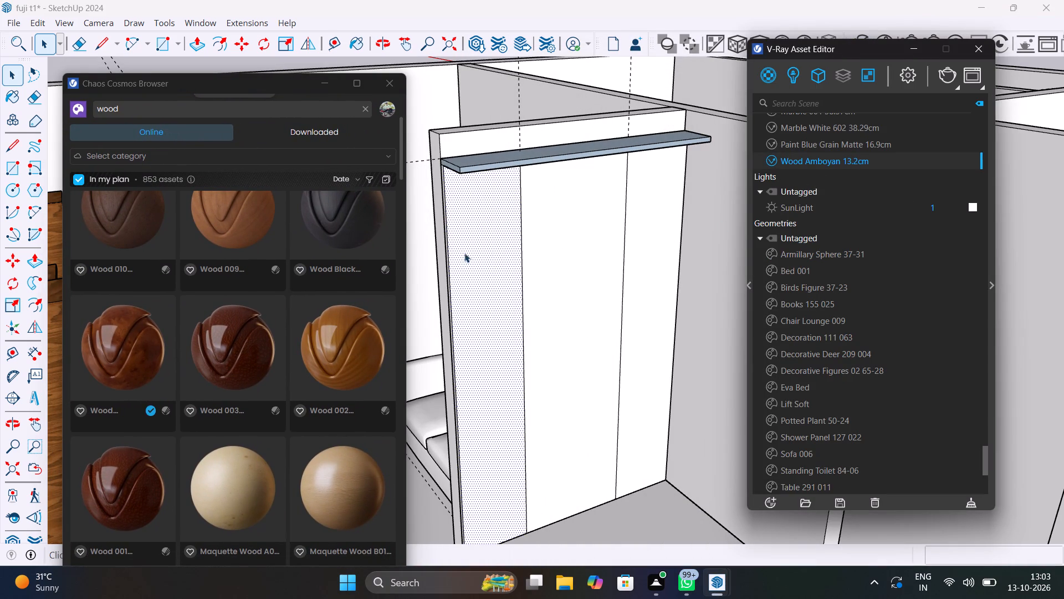
{"action": "right_click", "coordinate": [852, 163]}
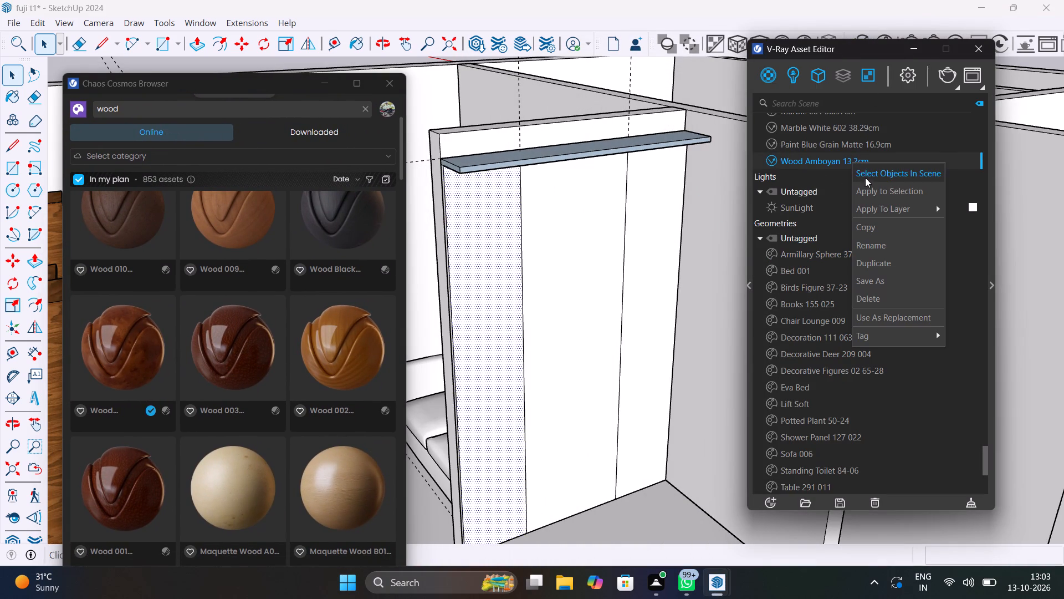
{"action": "left_click", "coordinate": [876, 194]}
{"action": "left_click", "coordinate": [487, 305]}
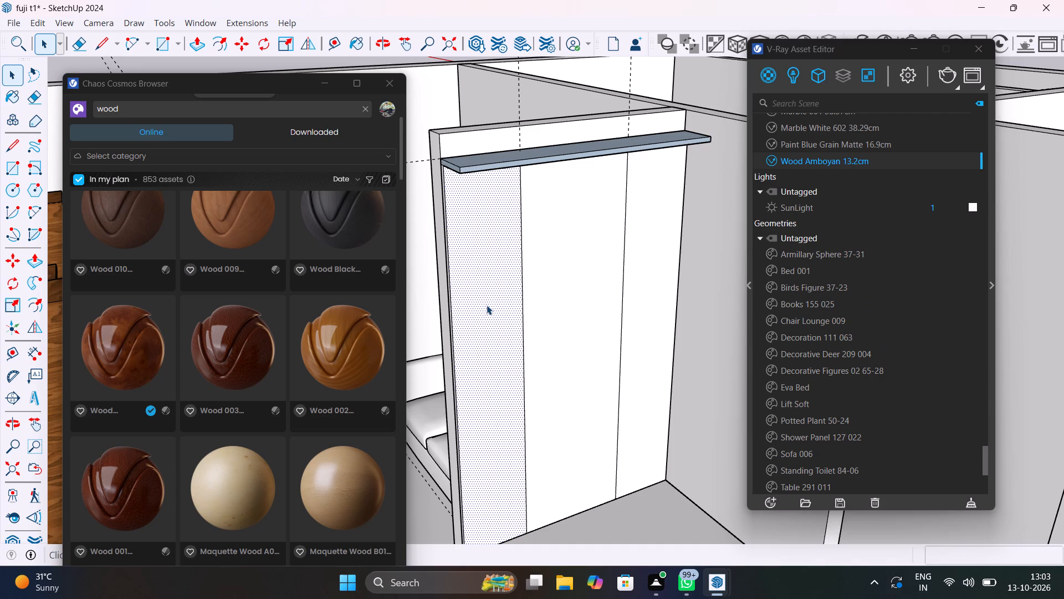
{"action": "double_click", "coordinate": [487, 305]}
{"action": "left_click", "coordinate": [818, 163]}
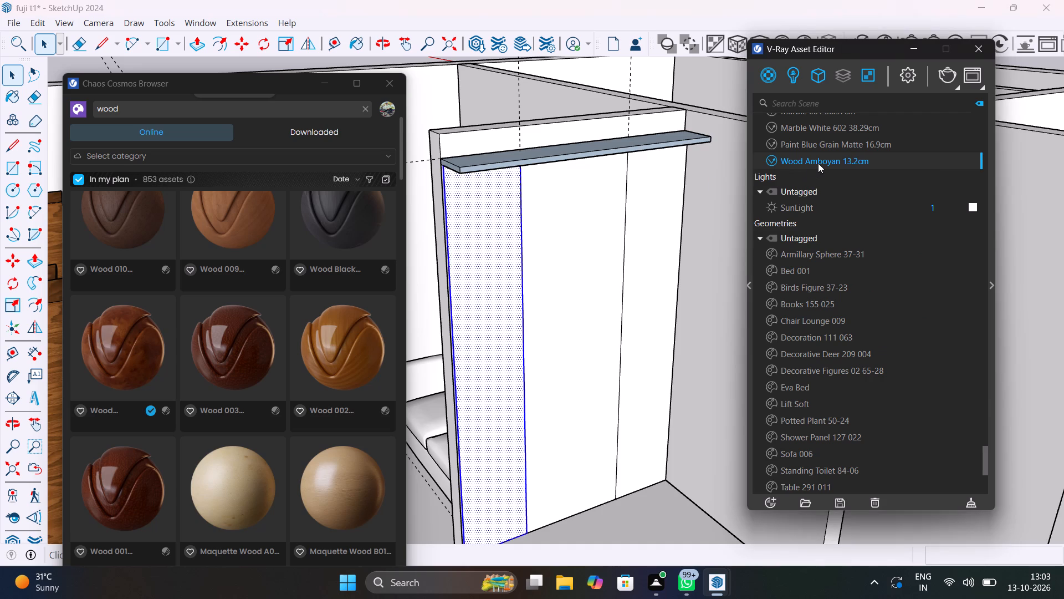
{"action": "right_click", "coordinate": [818, 163]}
{"action": "left_click", "coordinate": [846, 190]}
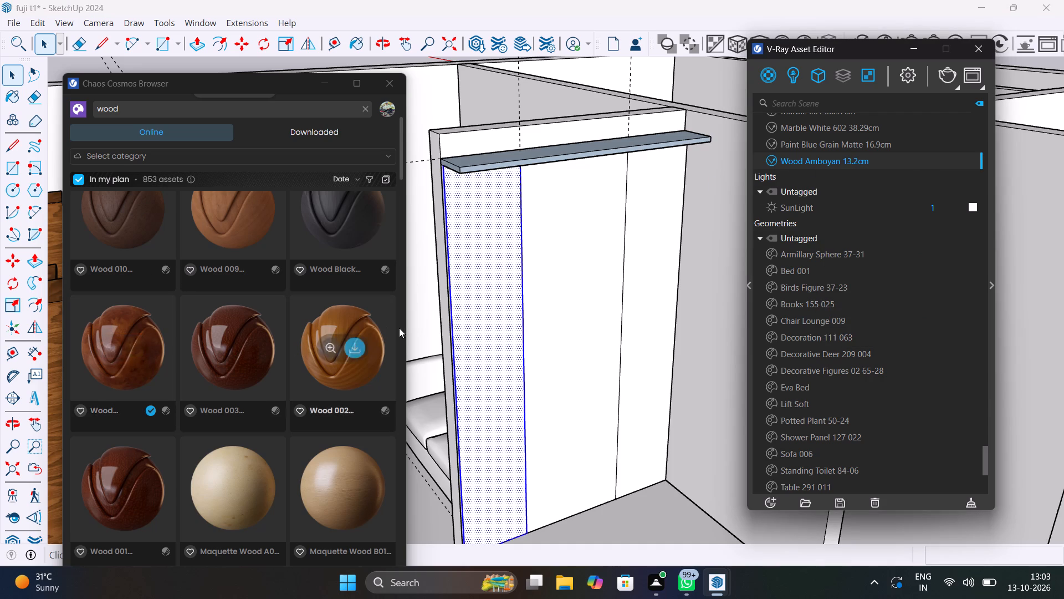
Show the Wood Amboyan 13.2cm material's settings and raise its tiling factor to 62.
{"action": "left_click", "coordinate": [994, 284]}
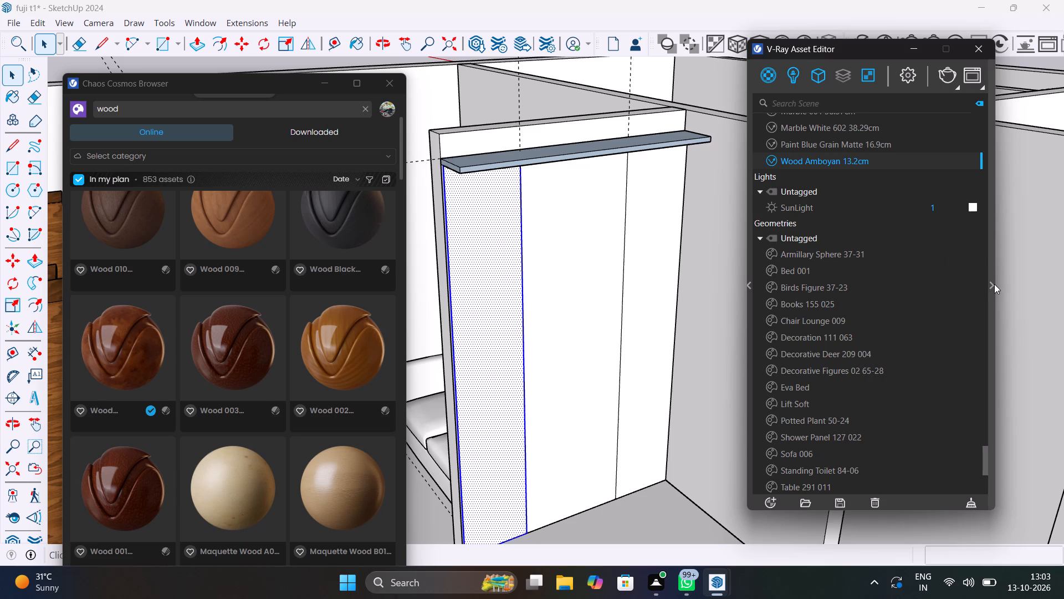
{"action": "left_click_drag", "start_coordinate": [1000, 52], "coordinate": [744, 116]}
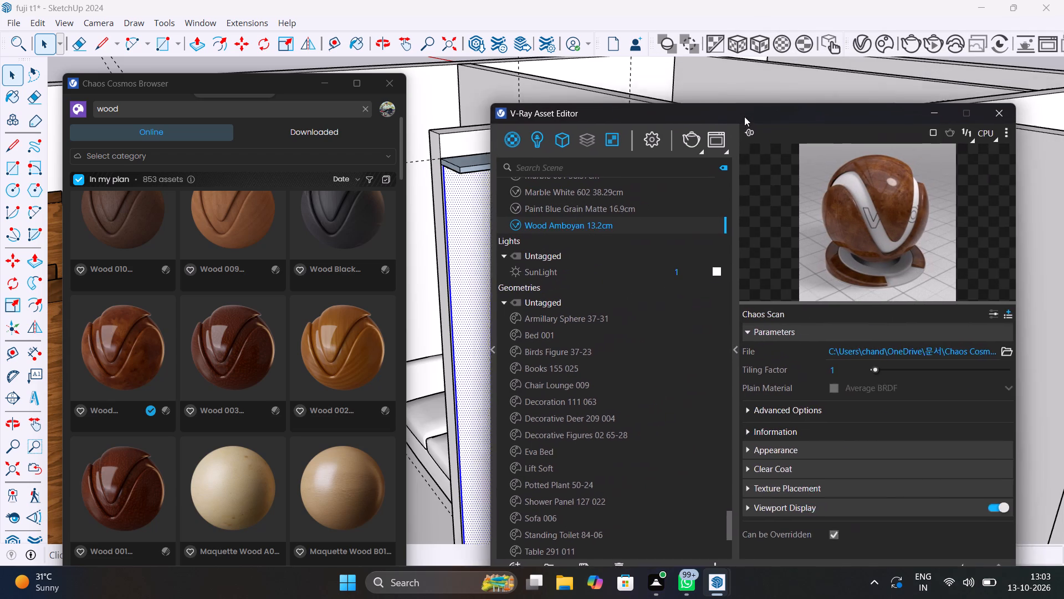
{"action": "left_click_drag", "start_coordinate": [744, 116], "coordinate": [687, 134]}
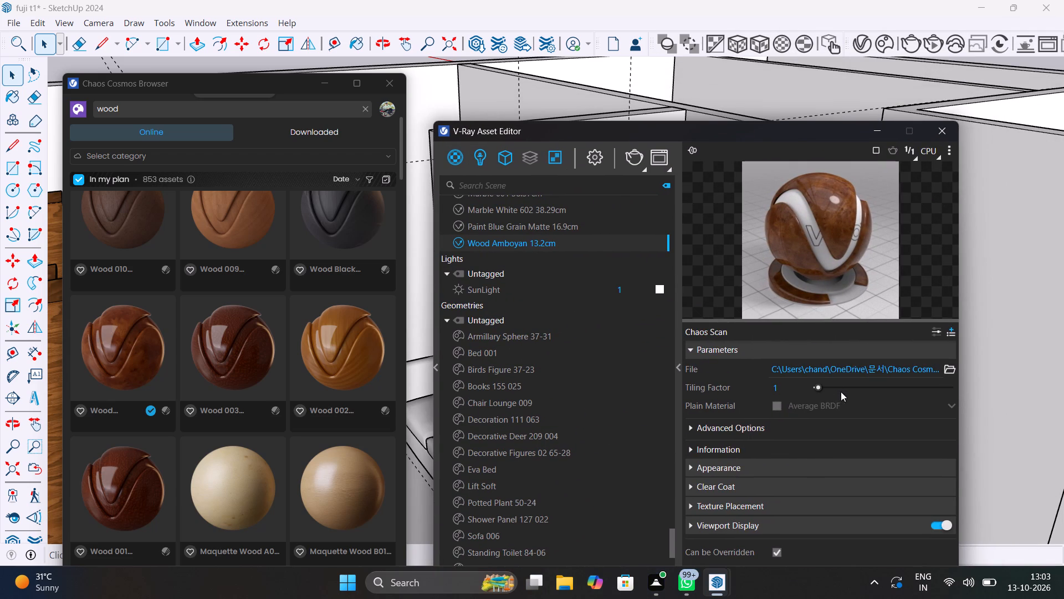
{"action": "left_click", "coordinate": [847, 389]}
{"action": "left_click", "coordinate": [869, 388]}
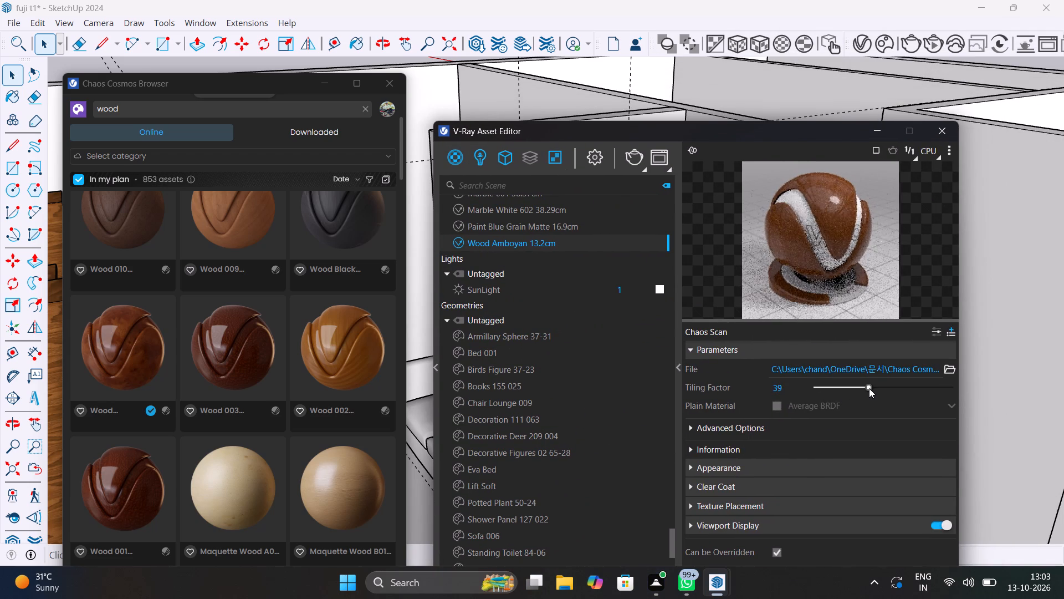
{"action": "left_click", "coordinate": [899, 388]}
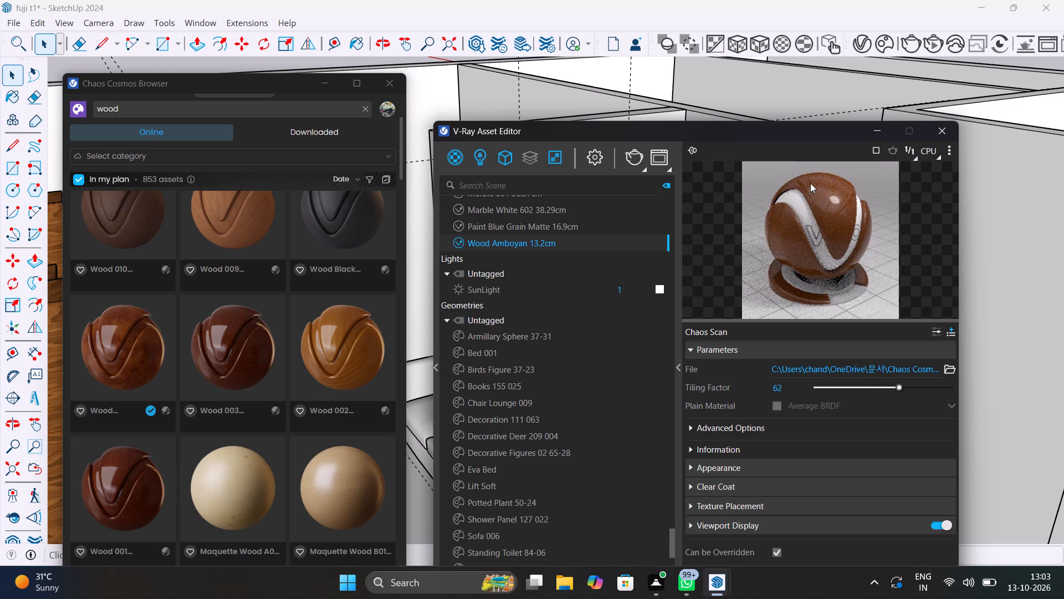
Show the Wood Amboyan 13.2cm material's physical information, and close the V-Ray Asset Editor.
{"action": "left_click_drag", "start_coordinate": [787, 133], "coordinate": [903, 235]}
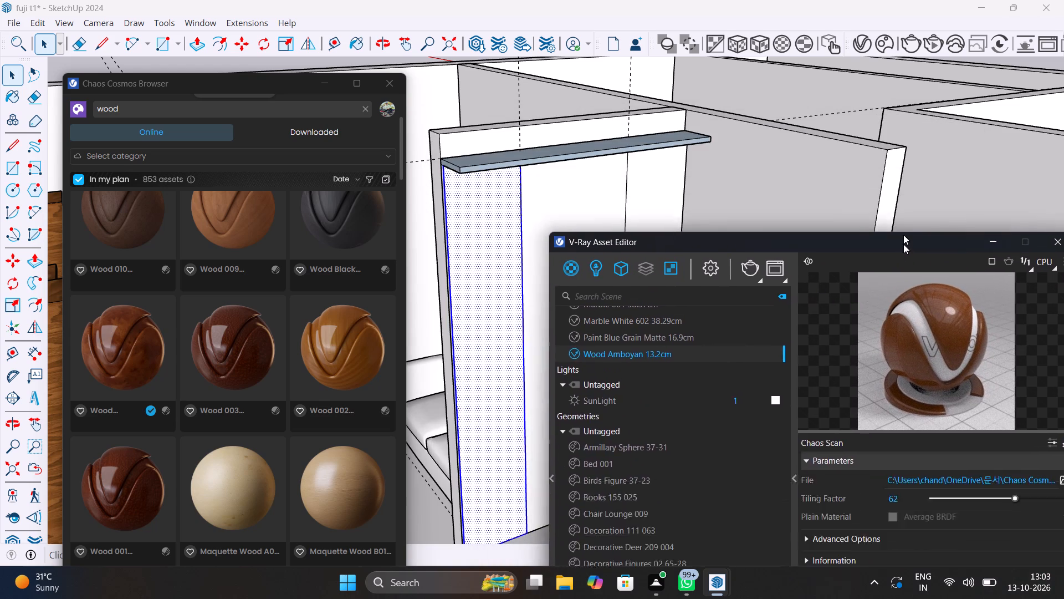
{"action": "left_click_drag", "start_coordinate": [903, 235], "coordinate": [901, 63]}
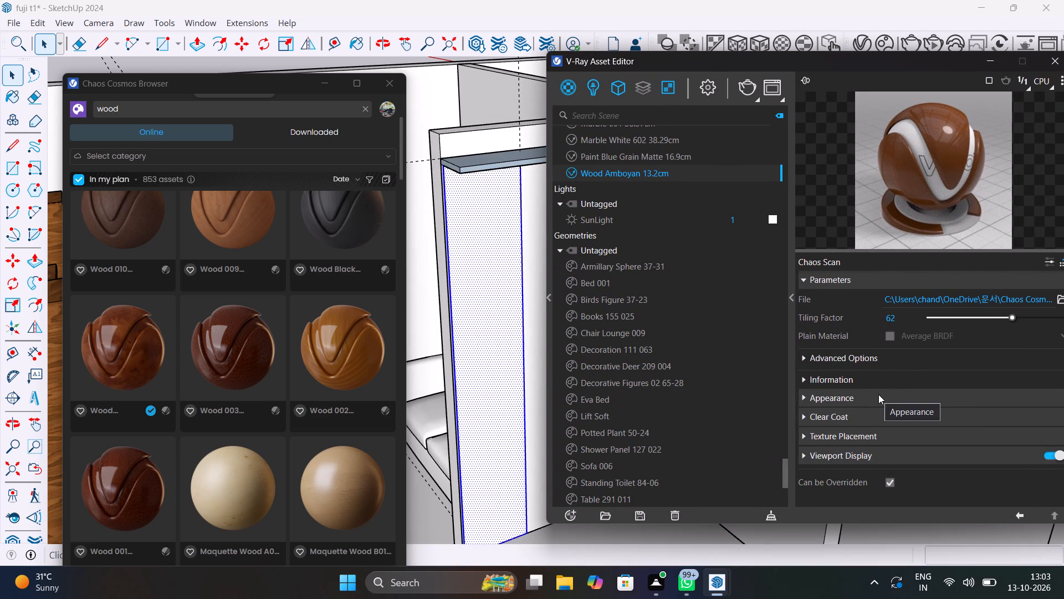
{"action": "left_click", "coordinate": [886, 383]}
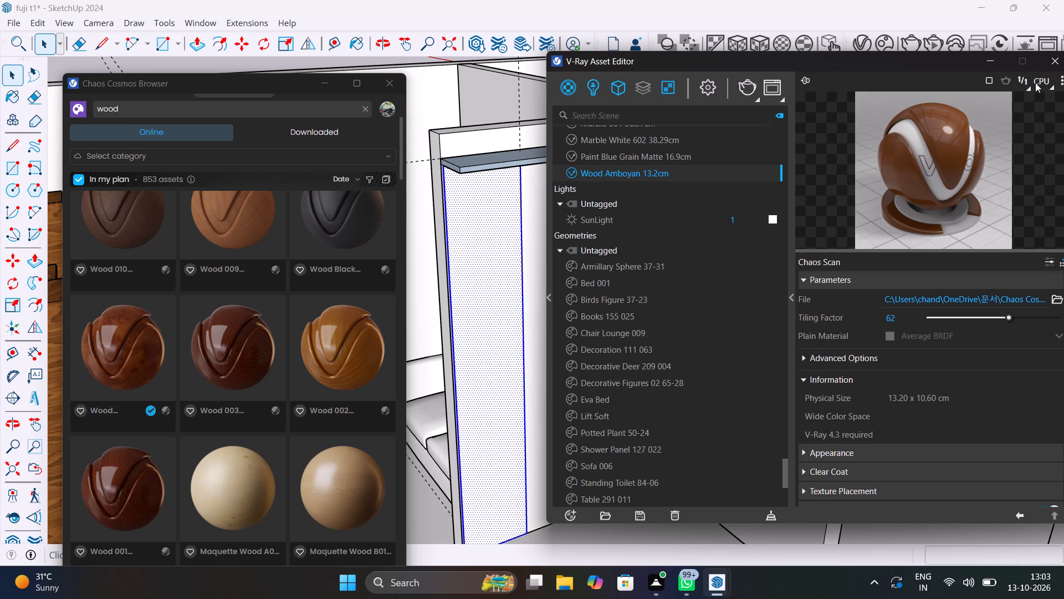
{"action": "left_click", "coordinate": [1043, 66]}
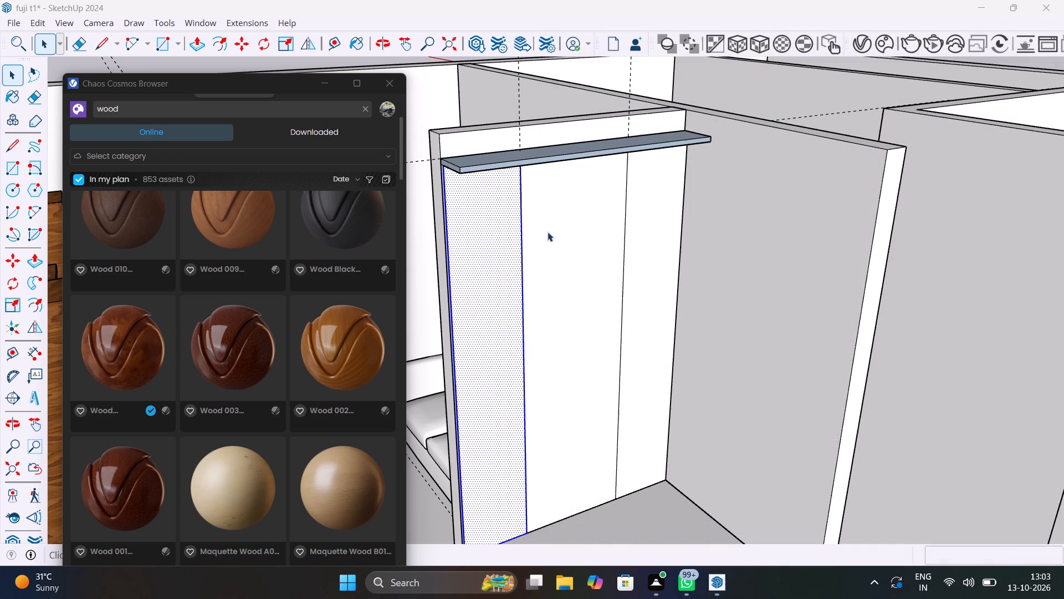
Render the back panel view in V-Ray to check the wood finish, close the frame buffer, and leave nothing selected.
{"action": "scroll", "coordinate": [488, 272], "scroll_direction": "up", "scroll_amount": 5}
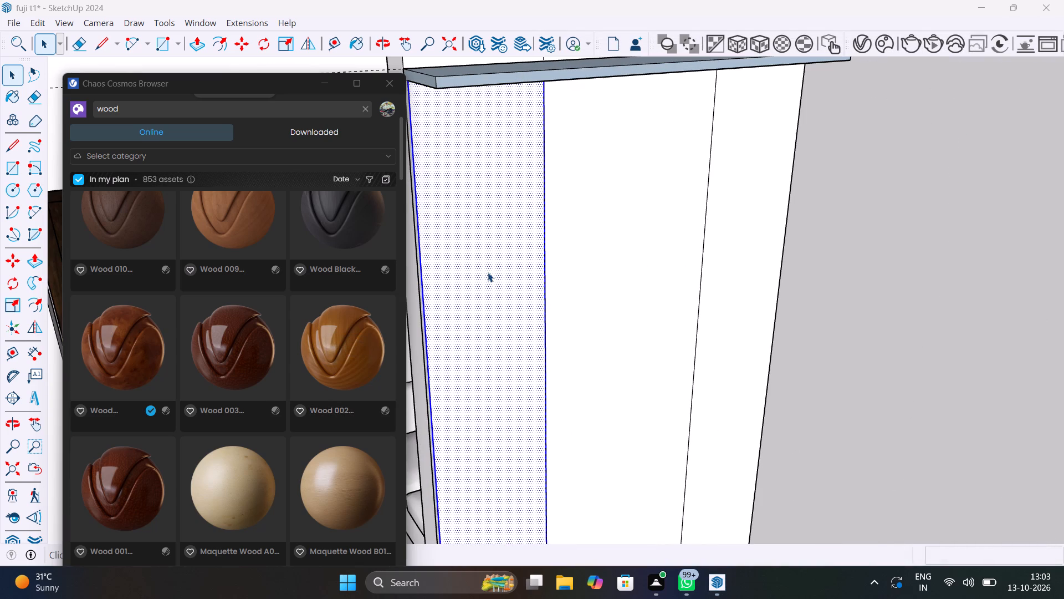
{"action": "scroll", "coordinate": [488, 272], "scroll_direction": "down", "scroll_amount": 6}
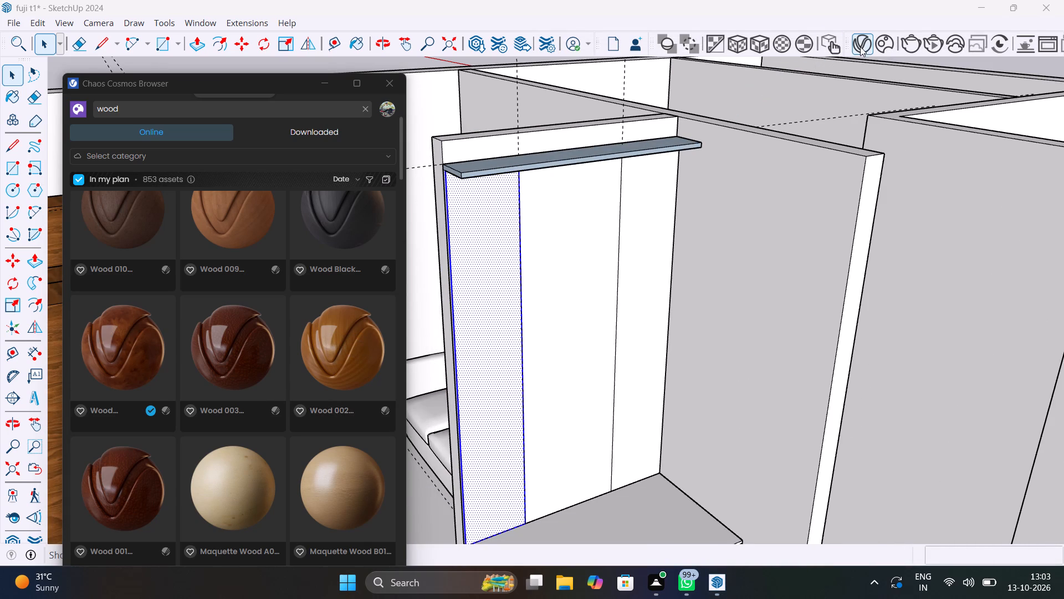
{"action": "left_click", "coordinate": [881, 43]}
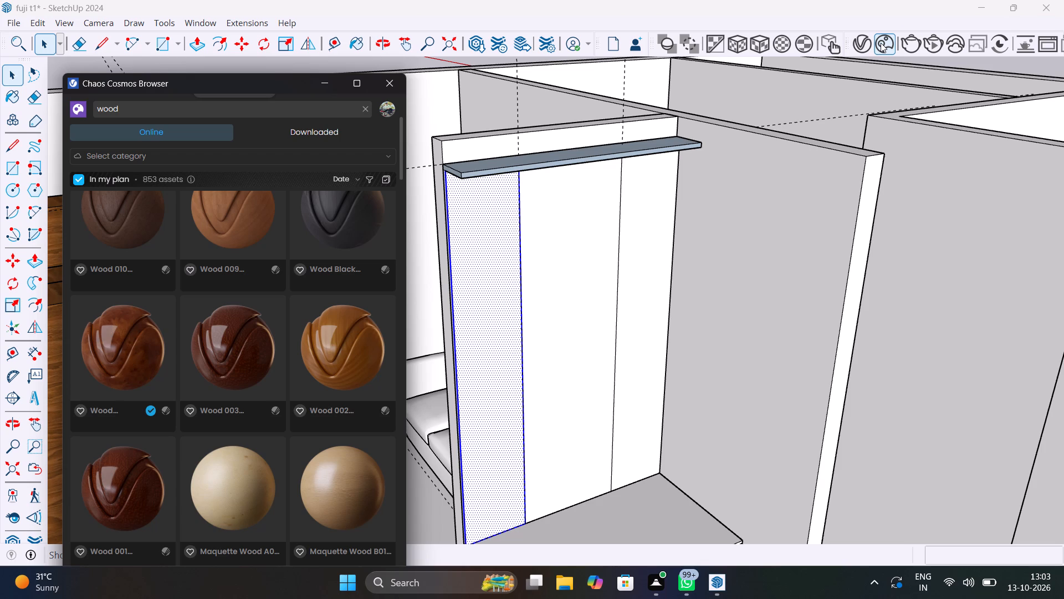
{"action": "left_click", "coordinate": [902, 49]}
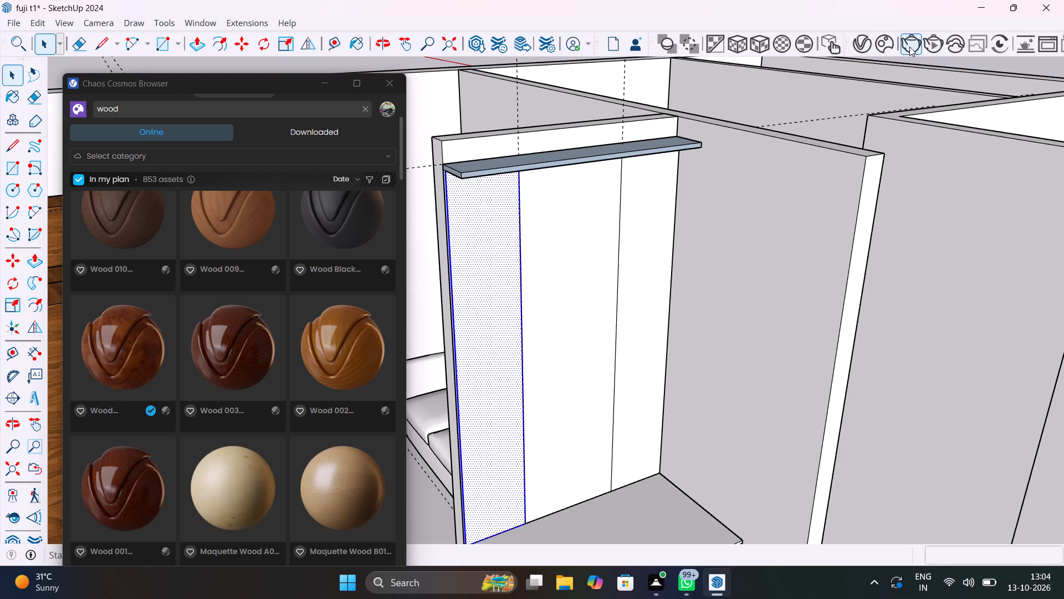
{"action": "left_click", "coordinate": [909, 47]}
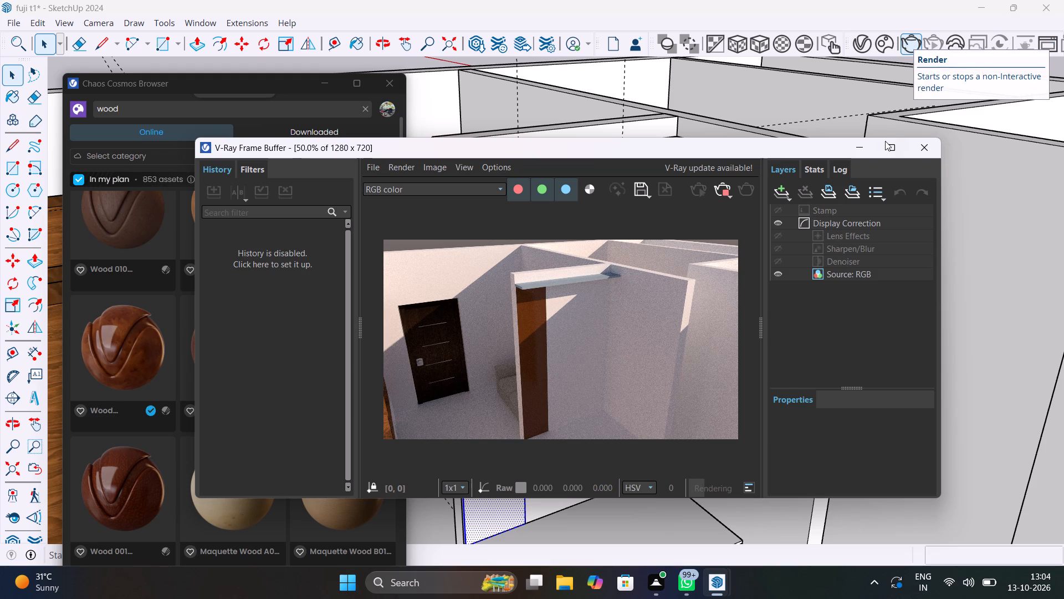
{"action": "left_click", "coordinate": [929, 153]}
{"action": "left_click", "coordinate": [923, 150]}
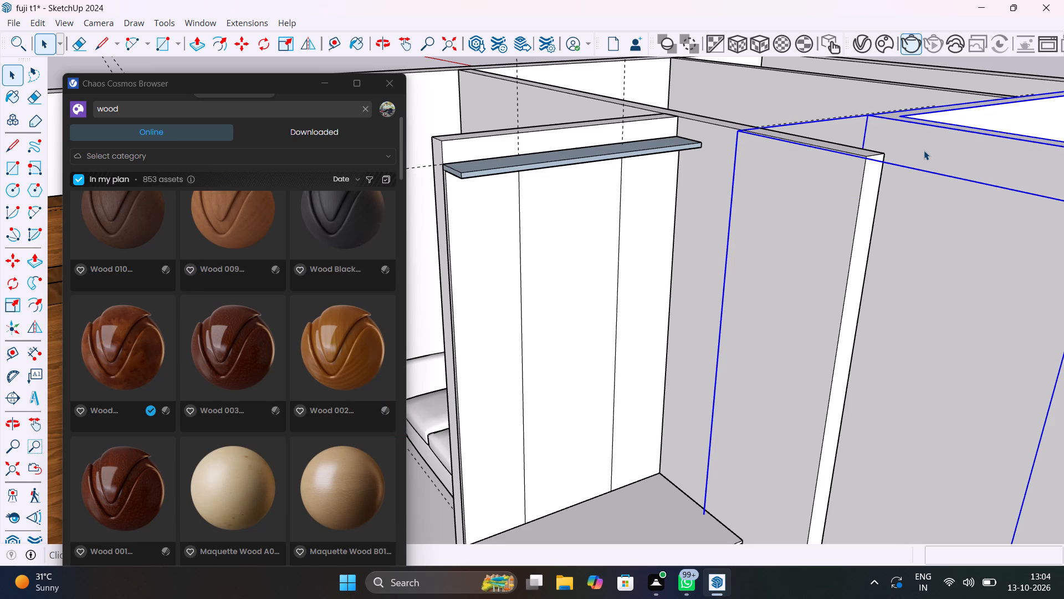
{"action": "scroll", "coordinate": [856, 163], "scroll_direction": "down", "scroll_amount": 16}
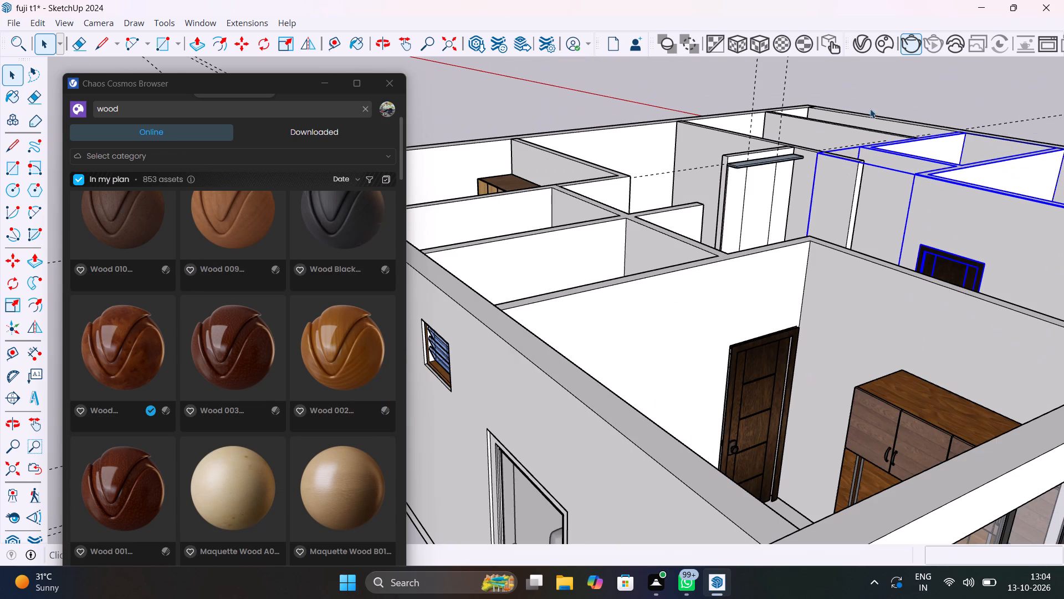
{"action": "left_click", "coordinate": [897, 86]}
Undo the recent edits, including the Wood Amboyan finish, and redo the back panel's two vertical division lines.
{"action": "key", "text": "ctrl+z"}
{"action": "key", "text": "ctrl+z"}
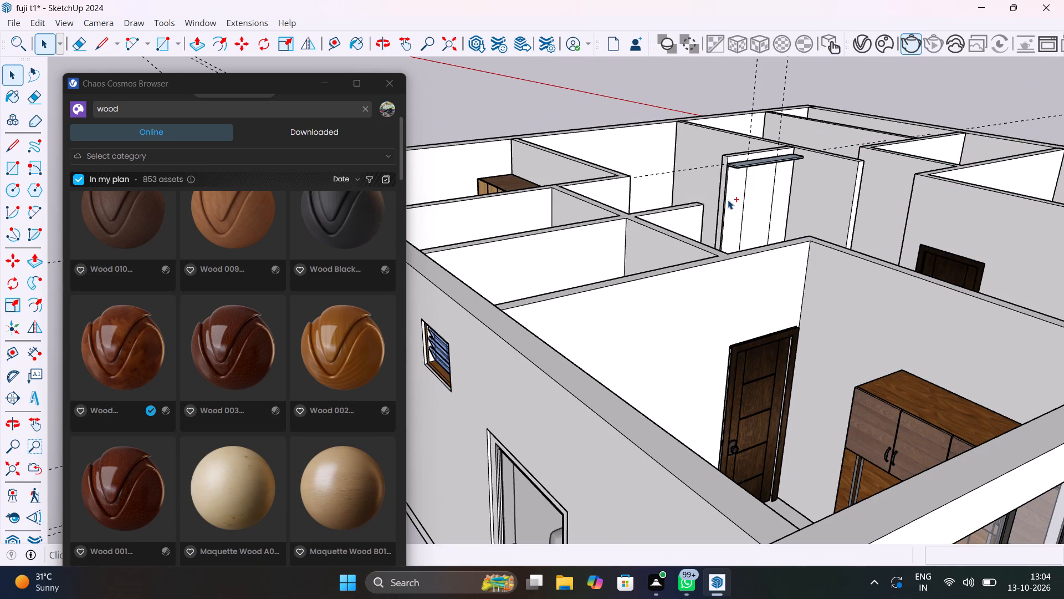
{"action": "key", "text": "ctrl+z"}
{"action": "key", "text": "ctrl+z"}
{"action": "key", "text": "ctrl+z"}
{"action": "key", "text": "ctrl+z"}
{"action": "key", "text": "ctrl+z"}
{"action": "key", "text": "ctrl+z"}
{"action": "scroll", "coordinate": [754, 164], "scroll_direction": "up", "scroll_amount": 4, "text": "ctrl"}
{"action": "key", "text": "ctrl+z"}
{"action": "scroll", "coordinate": [750, 172], "scroll_direction": "up", "scroll_amount": 10, "text": "ctrl"}
{"action": "key", "text": "ctrl+z"}
{"action": "key", "text": "ctrl+z"}
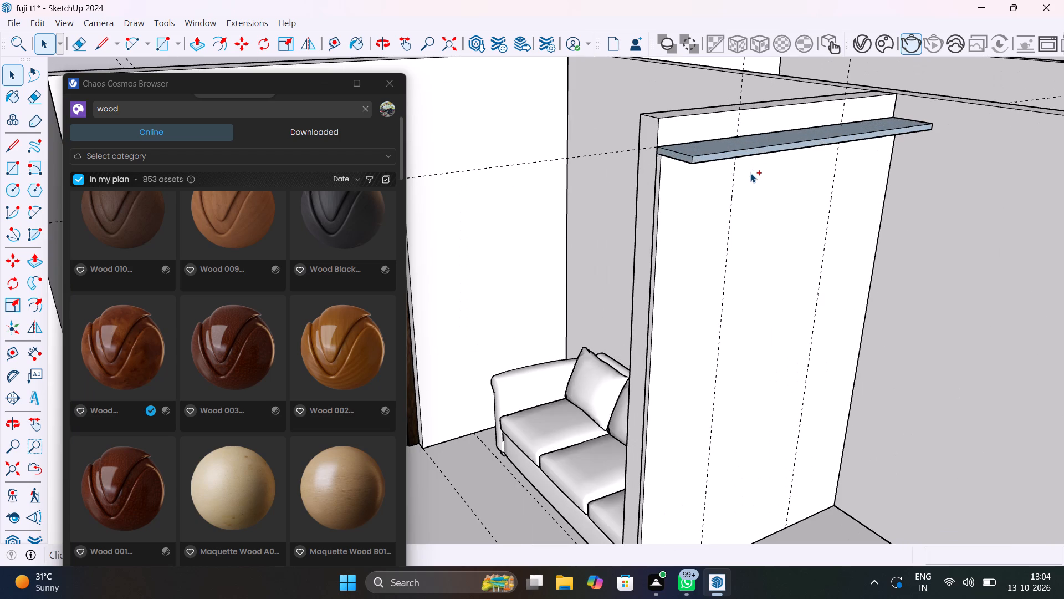
{"action": "key", "text": "ctrl+y"}
{"action": "key", "text": "ctrl+y"}
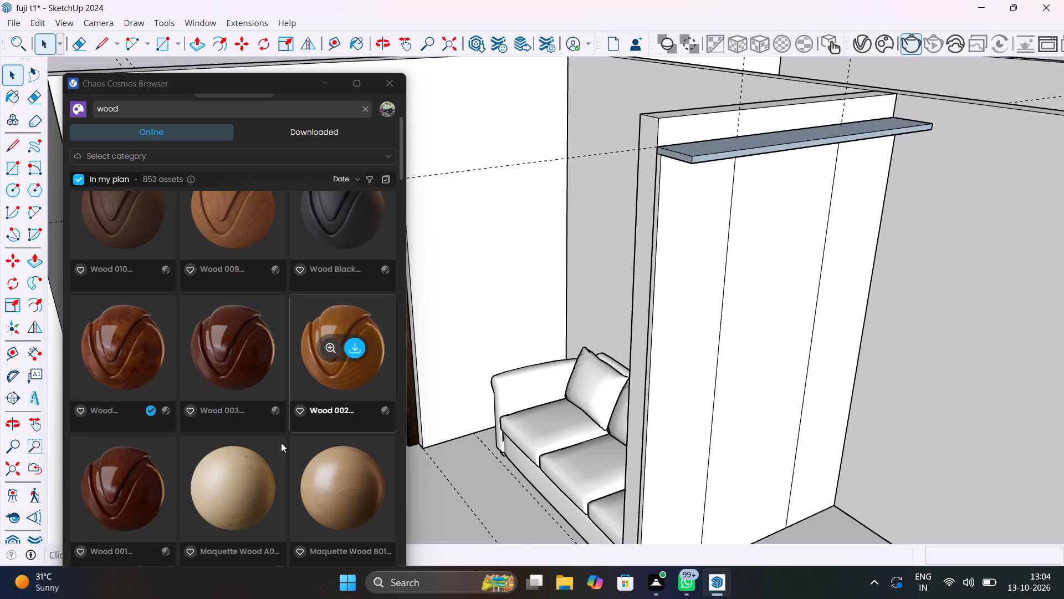
Browse the online wood results in Chaos Cosmos, then download and import the Wood Mahogany 33-46 100cm material.
{"action": "scroll", "coordinate": [265, 449], "scroll_direction": "up", "scroll_amount": 17}
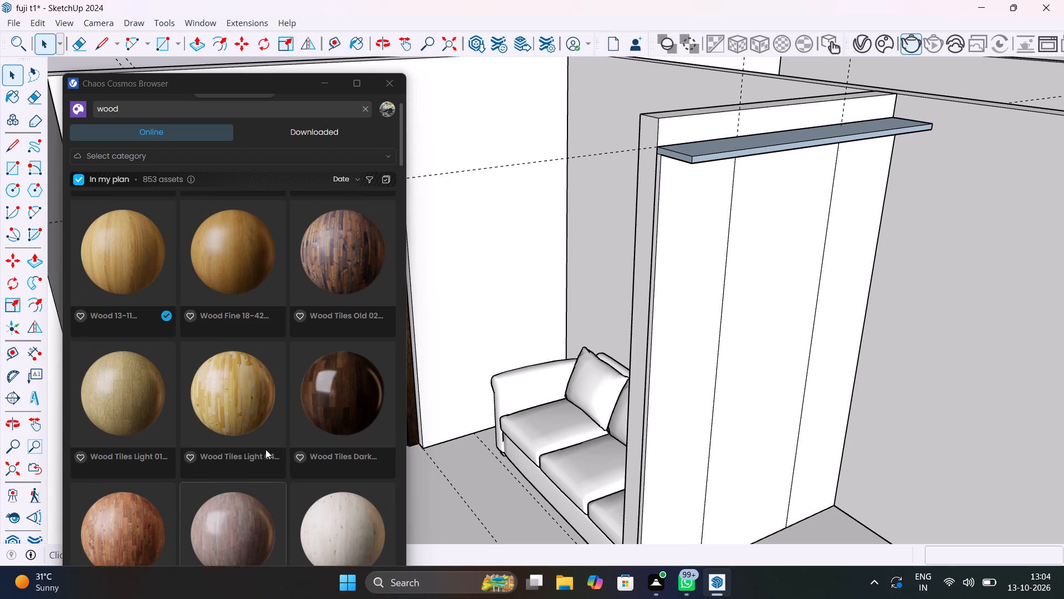
{"action": "scroll", "coordinate": [265, 449], "scroll_direction": "up", "scroll_amount": 6}
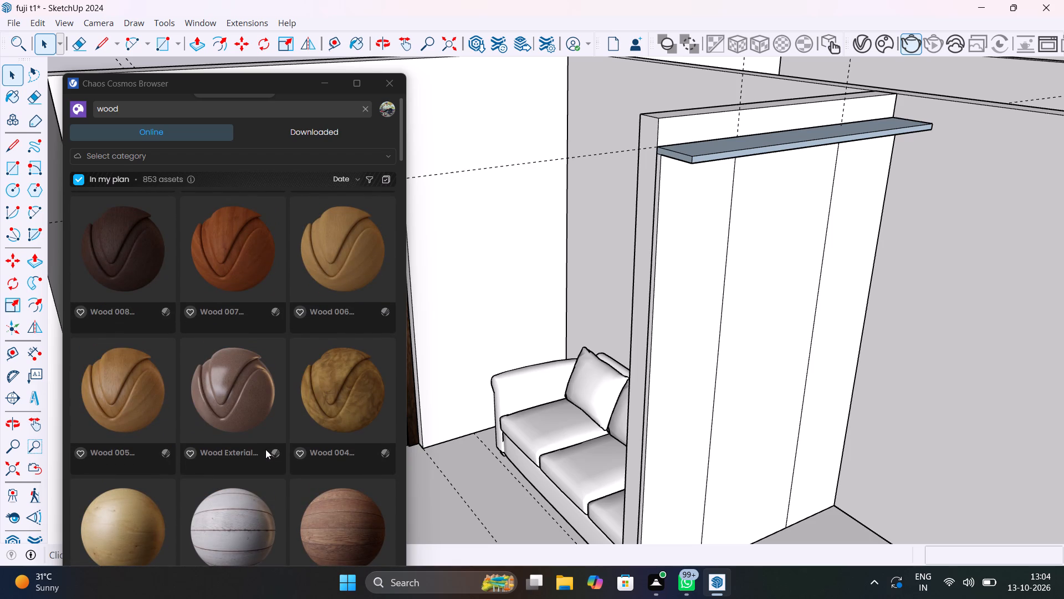
{"action": "scroll", "coordinate": [289, 444], "scroll_direction": "down", "scroll_amount": 15}
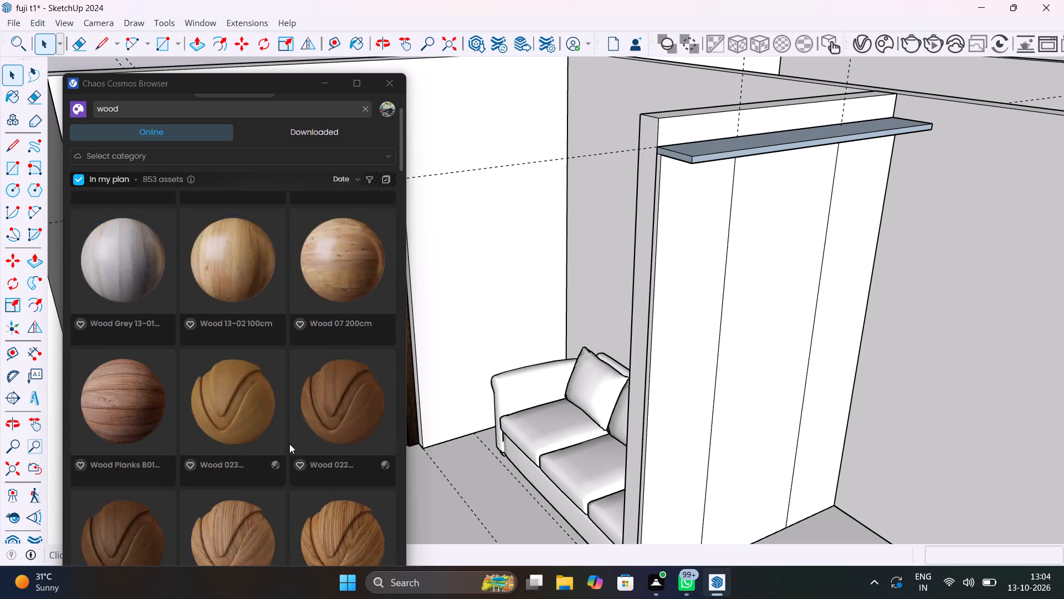
{"action": "scroll", "coordinate": [289, 444], "scroll_direction": "down", "scroll_amount": 18}
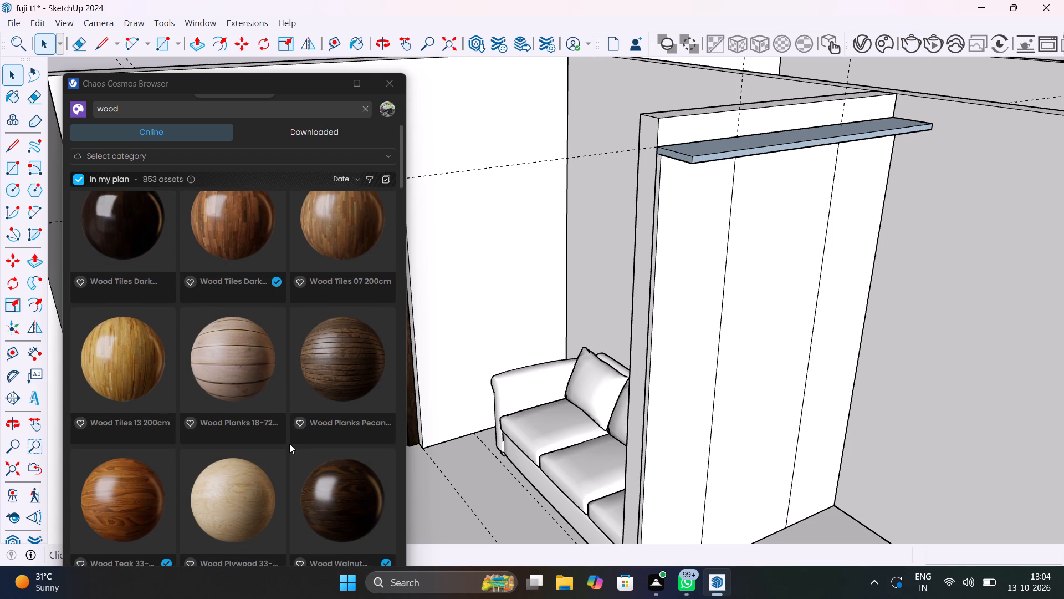
{"action": "scroll", "coordinate": [289, 444], "scroll_direction": "down", "scroll_amount": 2}
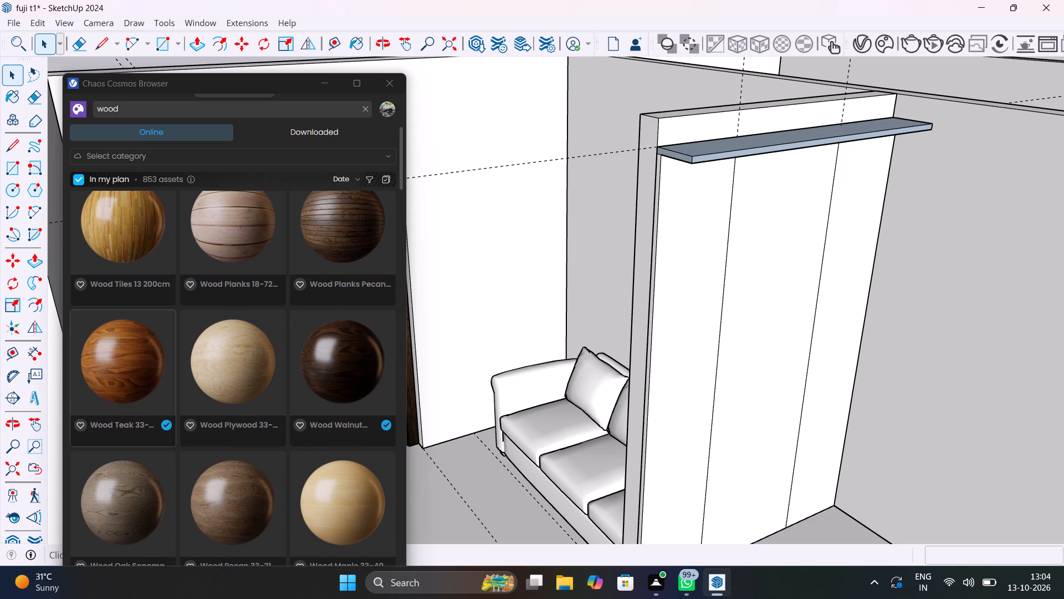
{"action": "scroll", "coordinate": [132, 390], "scroll_direction": "down", "scroll_amount": 1}
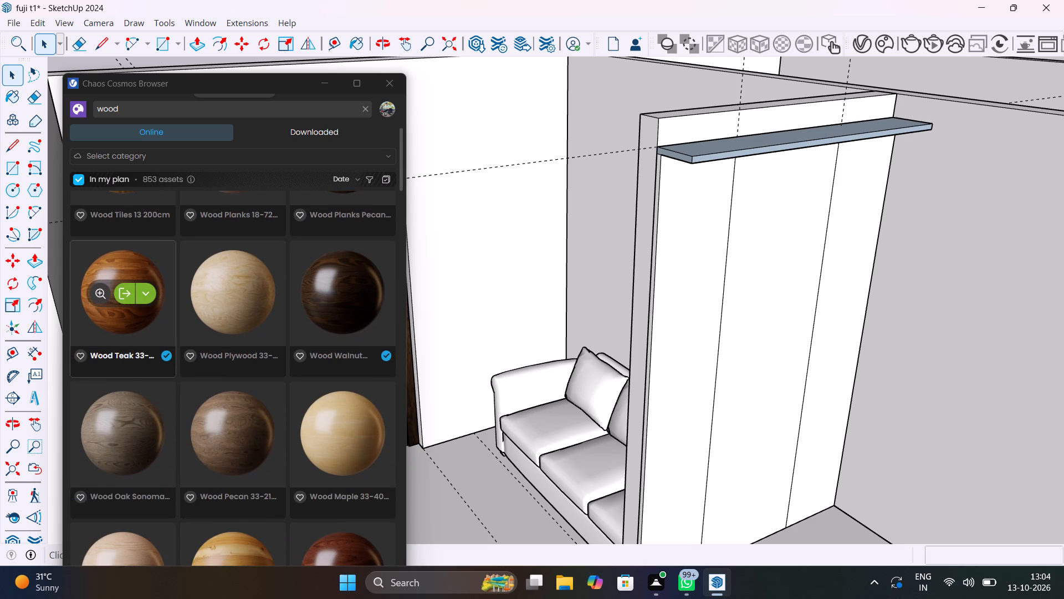
{"action": "scroll", "coordinate": [132, 390], "scroll_direction": "down", "scroll_amount": 4}
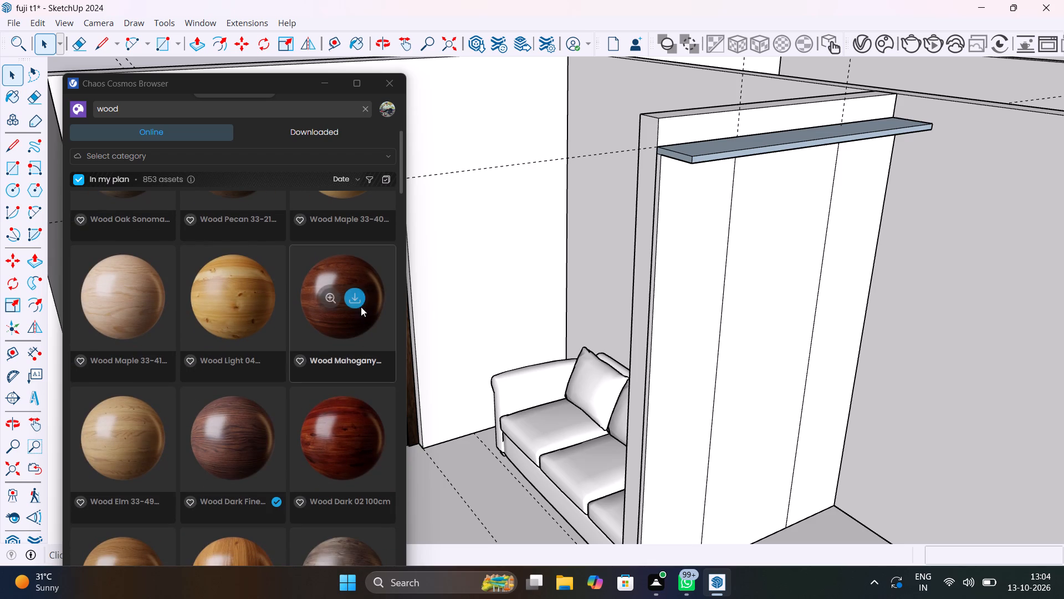
{"action": "left_click", "coordinate": [357, 299]}
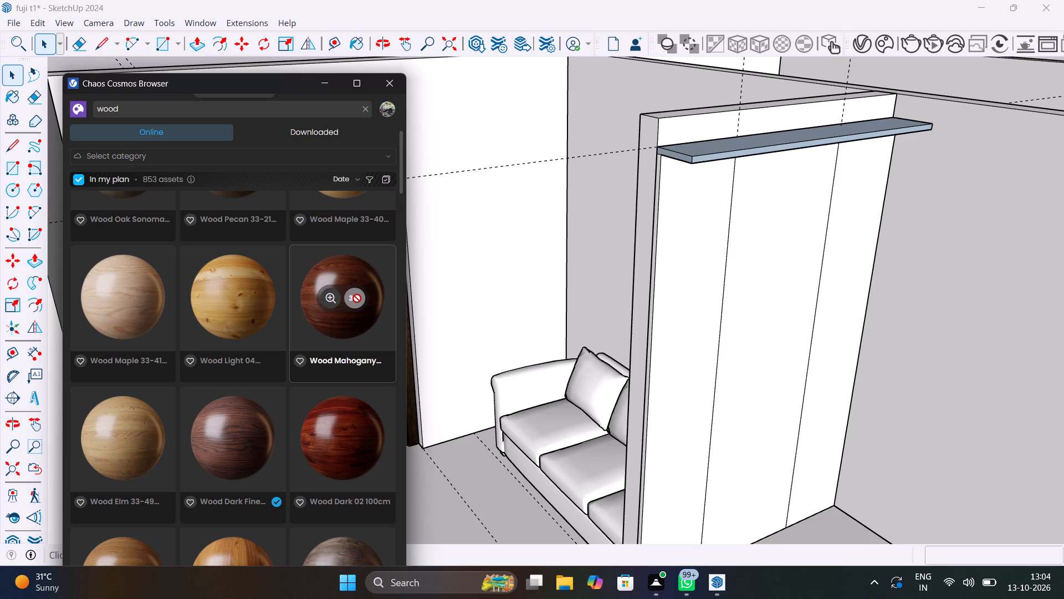
{"action": "scroll", "coordinate": [339, 421], "scroll_direction": "down", "scroll_amount": 7}
{"action": "scroll", "coordinate": [339, 421], "scroll_direction": "up", "scroll_amount": 8}
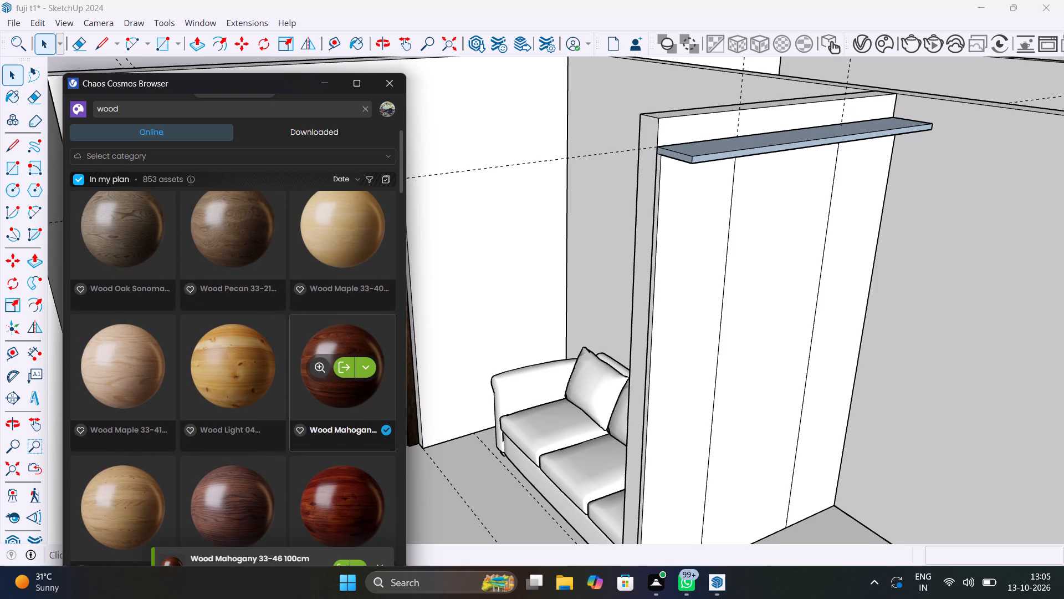
{"action": "scroll", "coordinate": [347, 379], "scroll_direction": "down", "scroll_amount": 4}
{"action": "scroll", "coordinate": [347, 379], "scroll_direction": "up", "scroll_amount": 3}
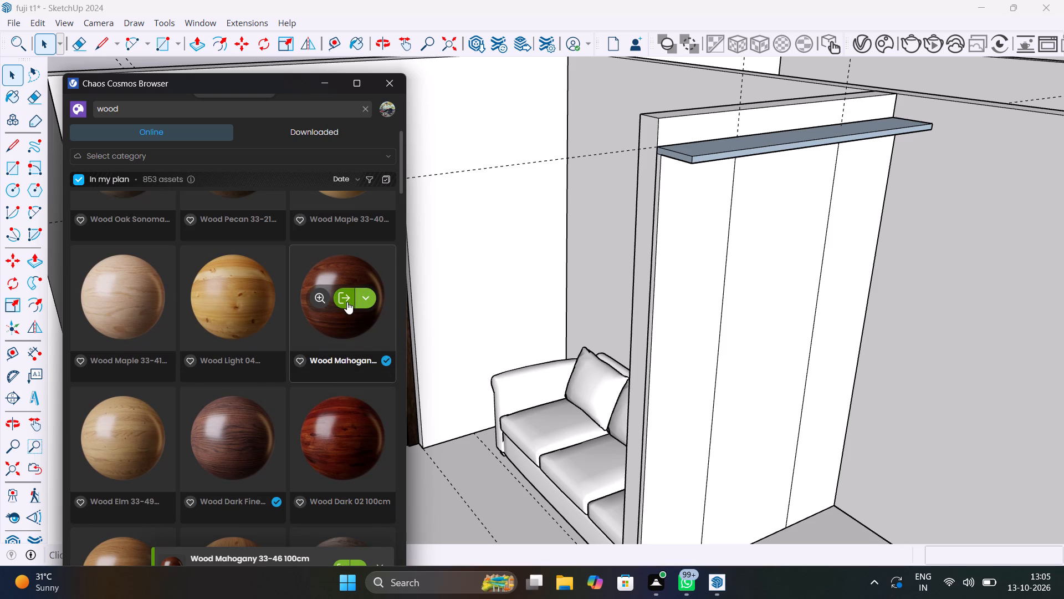
{"action": "left_click", "coordinate": [347, 302]}
Apply the Wood Mahogany 33-46 100cm material to the back panel's free-edge section from the V-Ray Asset Editor.
{"action": "left_click", "coordinate": [860, 49]}
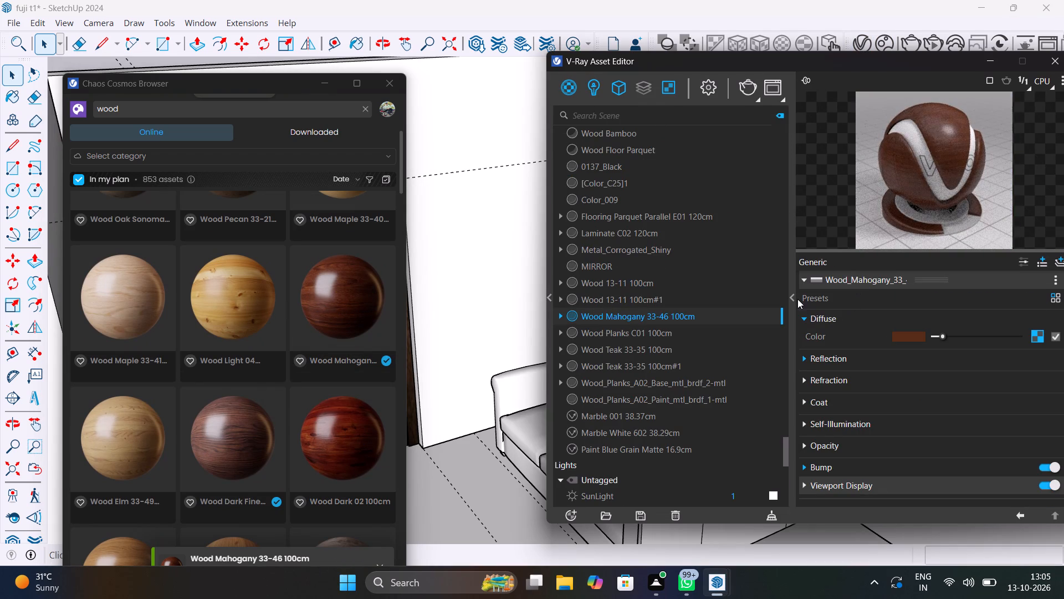
{"action": "left_click", "coordinate": [794, 299]}
{"action": "left_click_drag", "start_coordinate": [669, 61], "coordinate": [669, 60]}
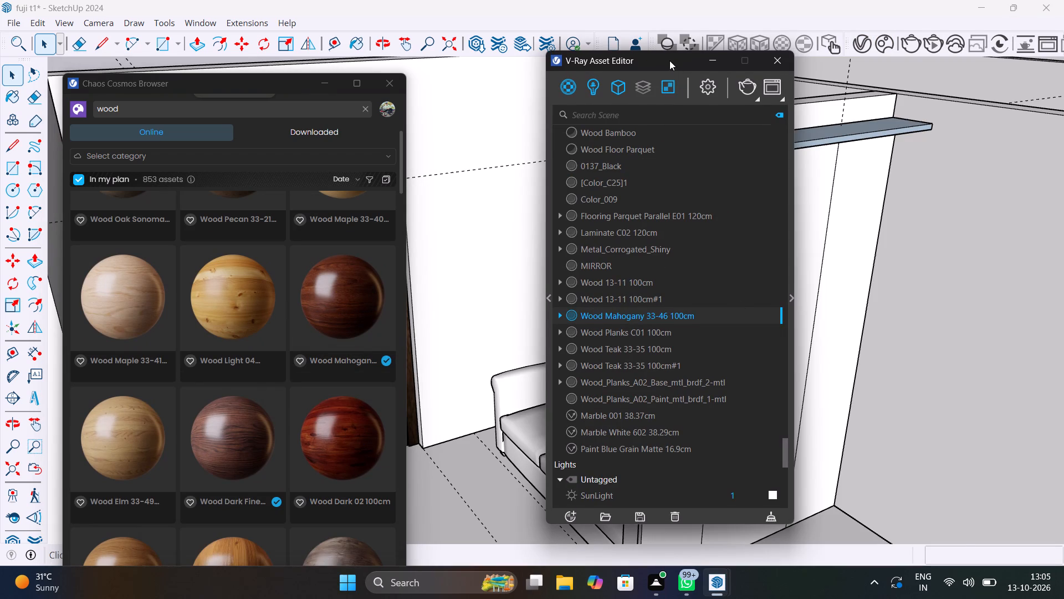
{"action": "left_click_drag", "start_coordinate": [669, 60], "coordinate": [909, 109]}
{"action": "left_click", "coordinate": [675, 259]}
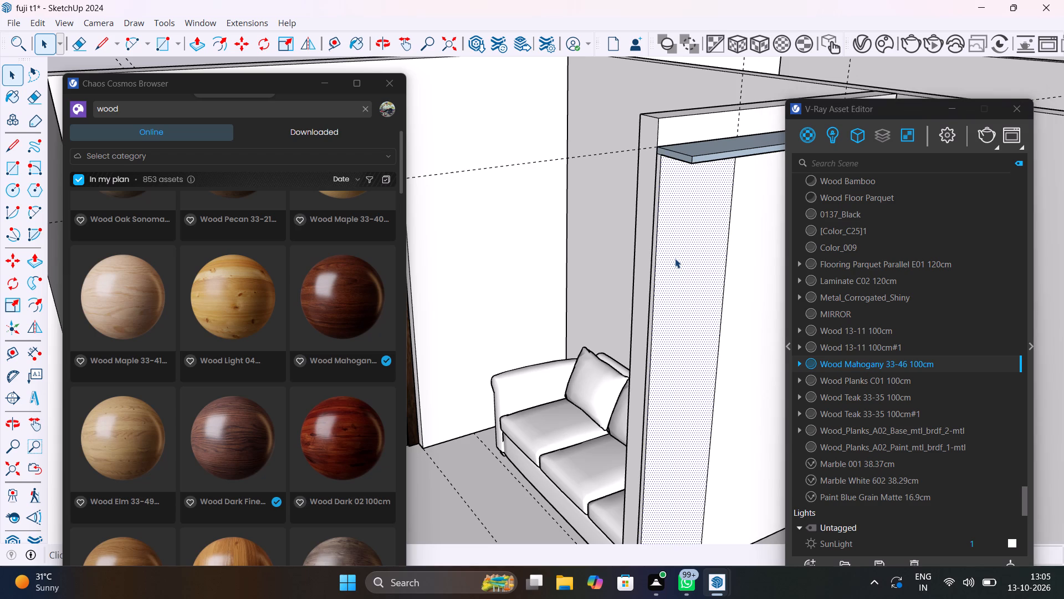
{"action": "right_click", "coordinate": [905, 359]}
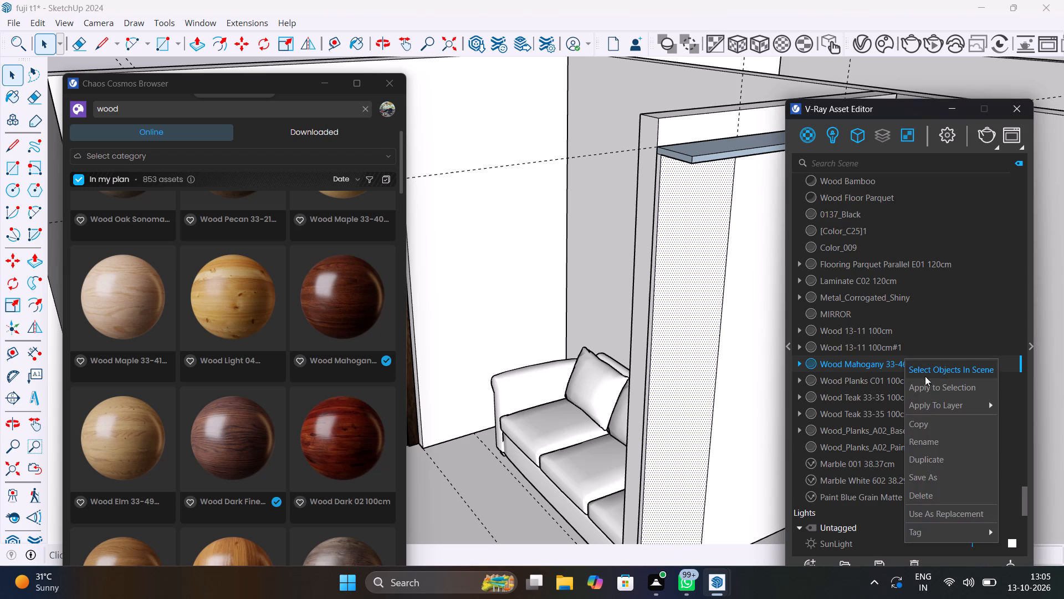
{"action": "left_click", "coordinate": [925, 392]}
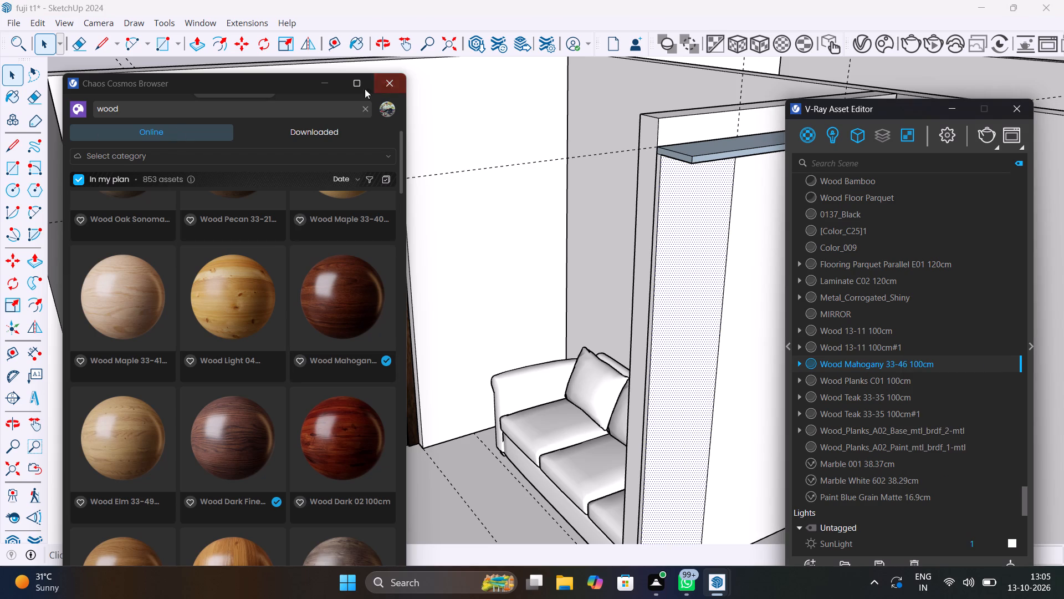
Apply the Wood Mahogany 33-46 100cm material to the back panel's wall-side section.
{"action": "scroll", "coordinate": [483, 338], "scroll_direction": "down", "scroll_amount": 5}
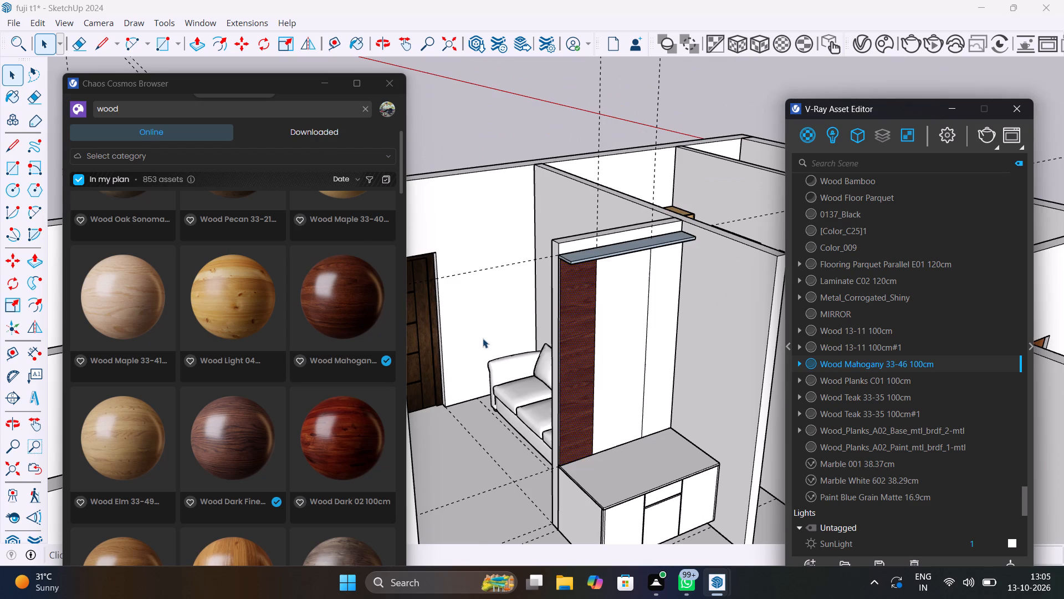
{"action": "left_click", "coordinate": [658, 318]}
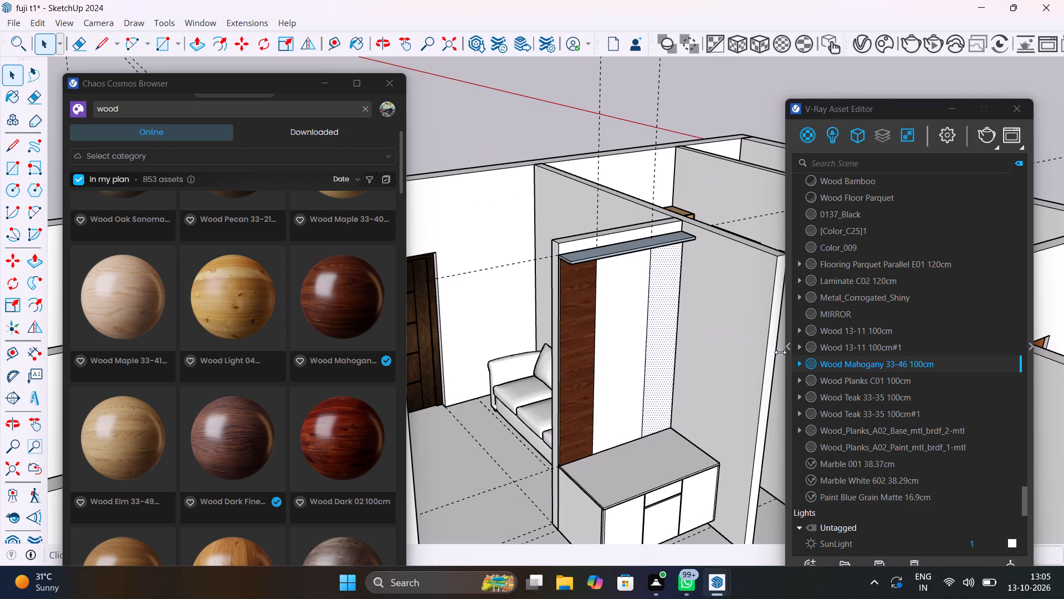
{"action": "right_click", "coordinate": [832, 364]}
{"action": "left_click", "coordinate": [847, 387]}
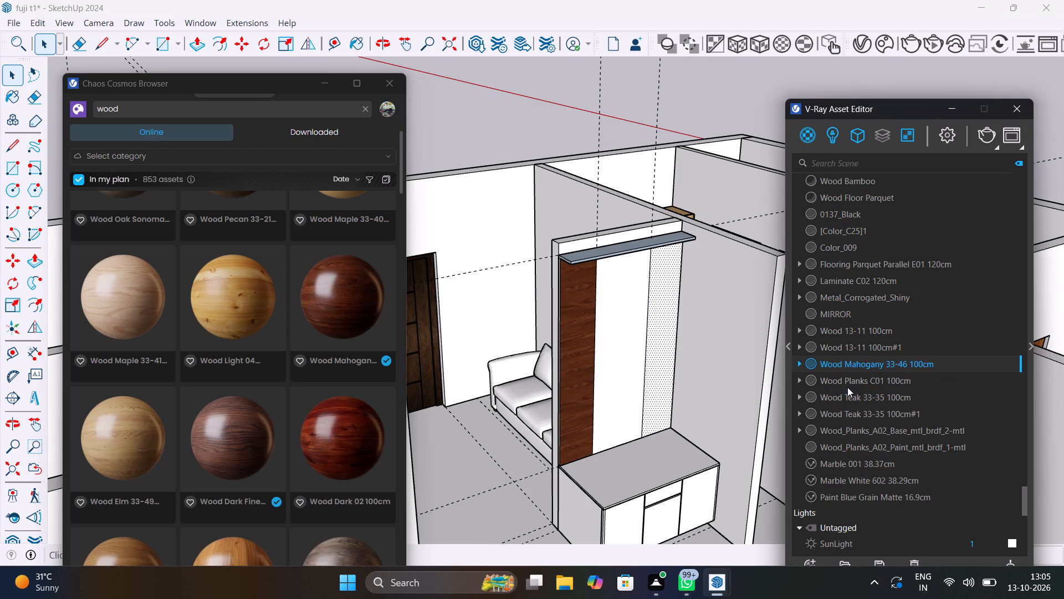
Apply the Wood Mahogany 33-46 100cm material to the top and front faces of the ledge above the back panel.
{"action": "scroll", "coordinate": [611, 258], "scroll_direction": "up", "scroll_amount": 5}
{"action": "left_click", "coordinate": [614, 246]}
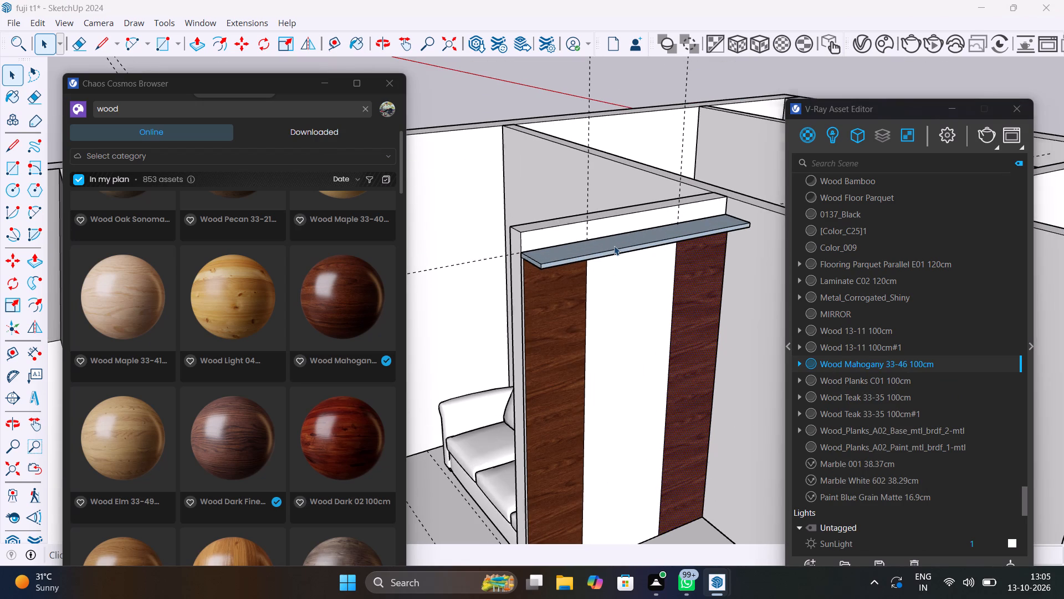
{"action": "right_click", "coordinate": [841, 362]}
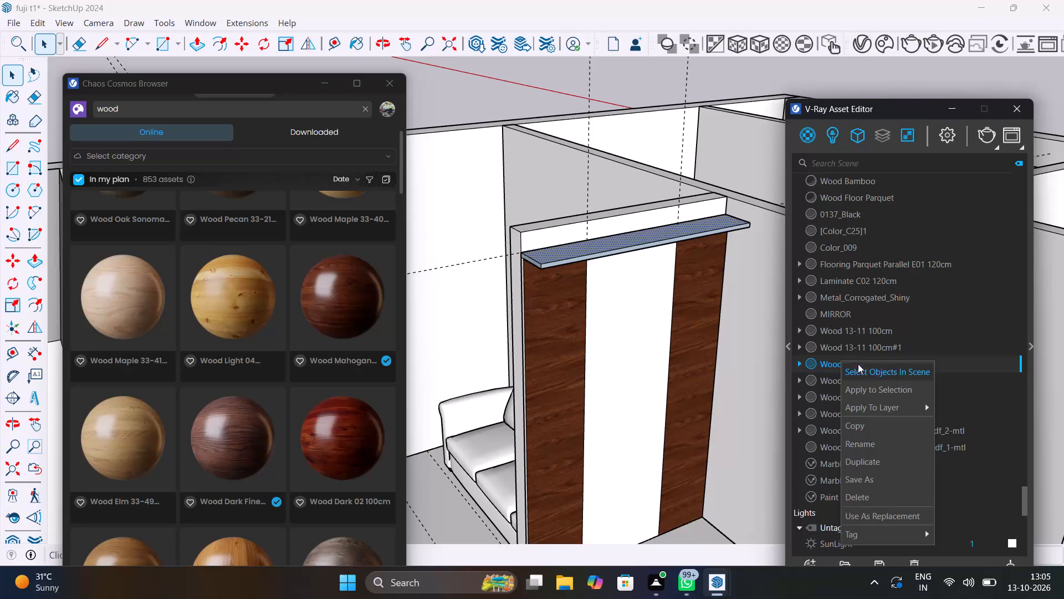
{"action": "left_click", "coordinate": [866, 388]}
{"action": "scroll", "coordinate": [590, 272], "scroll_direction": "up", "scroll_amount": 11}
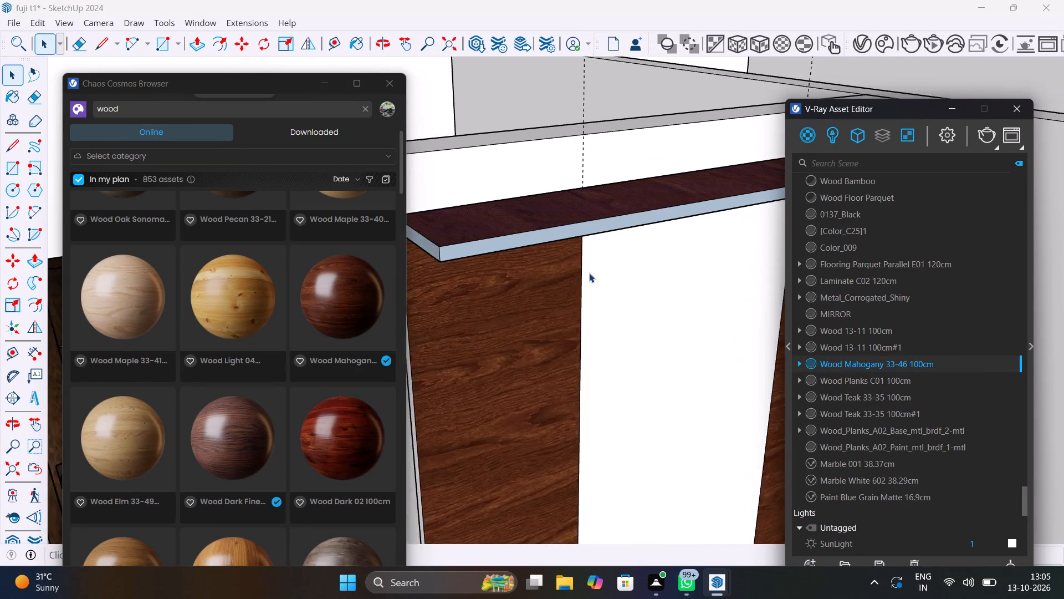
{"action": "left_click", "coordinate": [582, 222]}
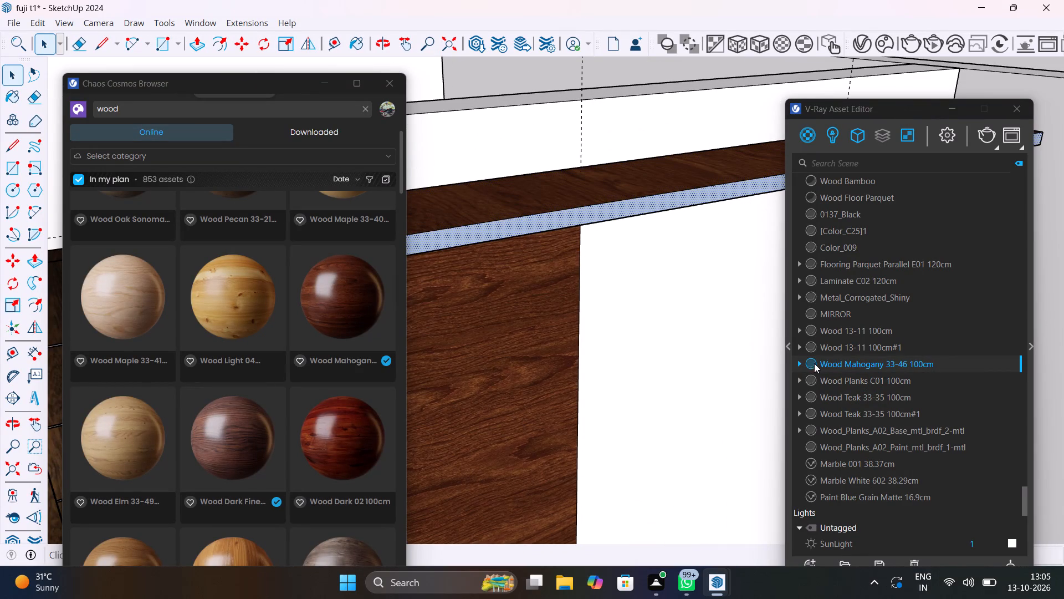
{"action": "right_click", "coordinate": [827, 363]}
{"action": "left_click", "coordinate": [850, 390]}
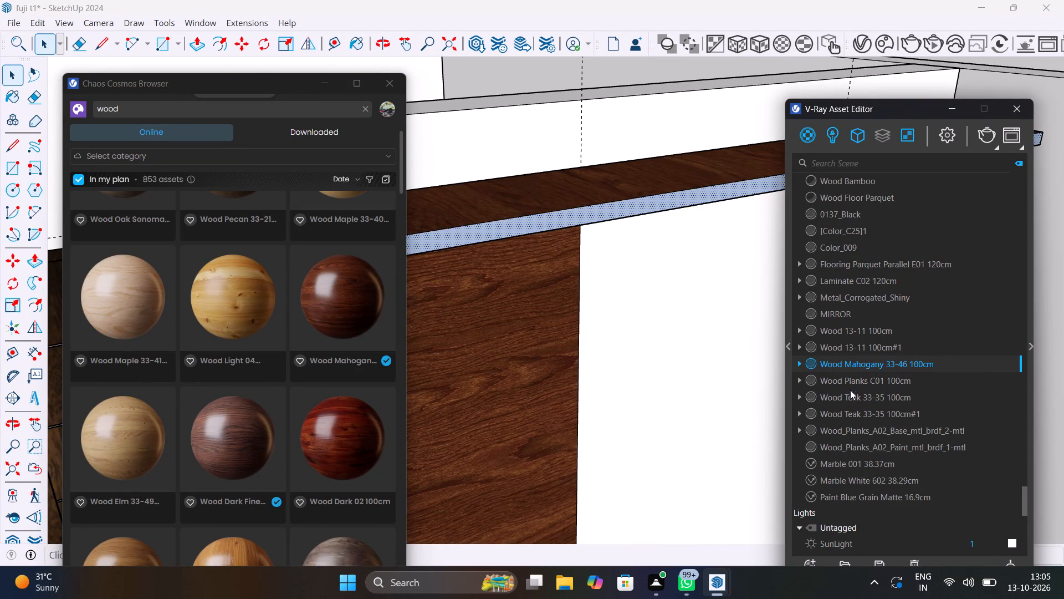
Apply the Wood Mahogany 33-46 100cm material to the ledge's free end face and its underside.
{"action": "scroll", "coordinate": [632, 358], "scroll_direction": "down", "scroll_amount": 7}
{"action": "scroll", "coordinate": [529, 314], "scroll_direction": "up", "scroll_amount": 10}
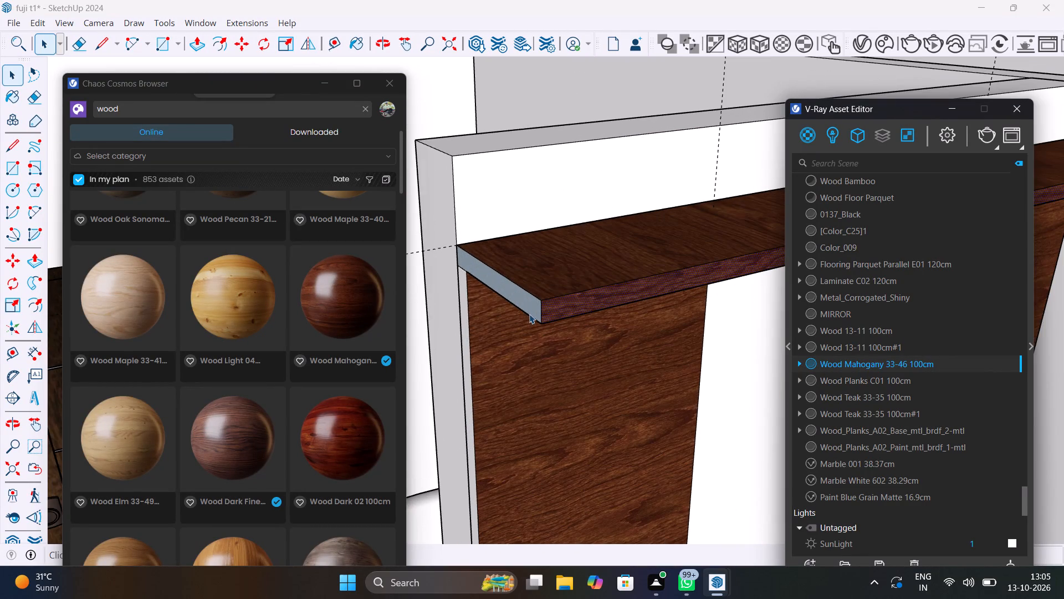
{"action": "left_click", "coordinate": [530, 308]}
{"action": "right_click", "coordinate": [822, 360]}
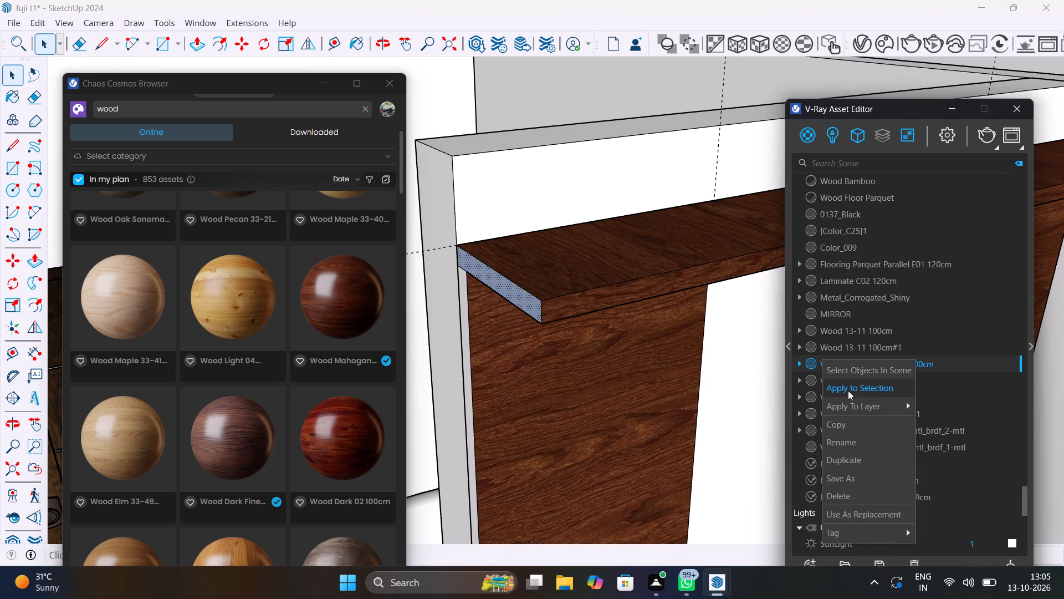
{"action": "left_click", "coordinate": [848, 390]}
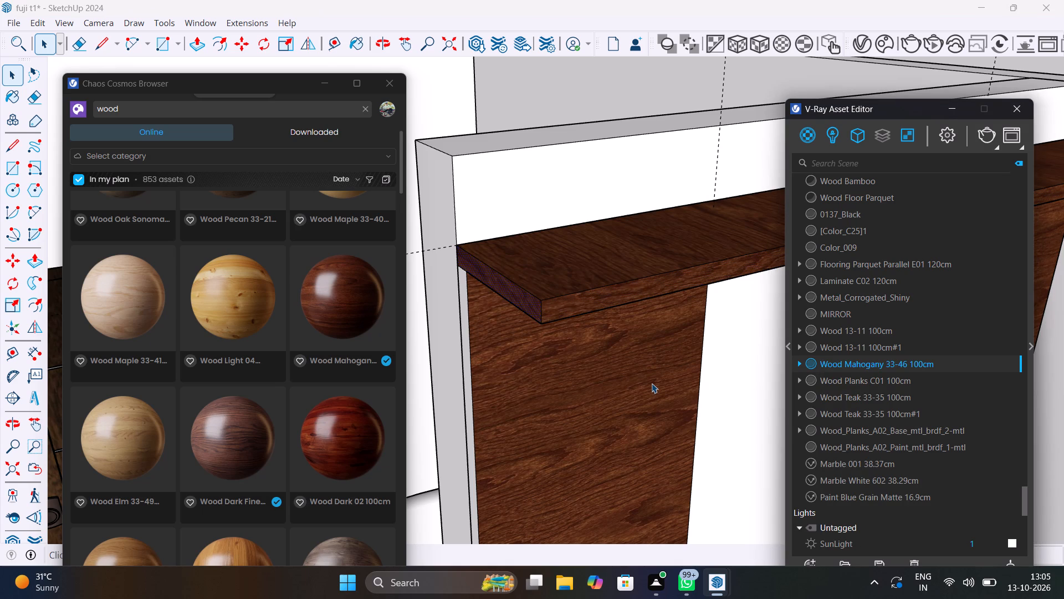
{"action": "scroll", "coordinate": [678, 357], "scroll_direction": "down", "scroll_amount": 4}
{"action": "middle_click_drag", "start_coordinate": [664, 347], "coordinate": [650, 203]}
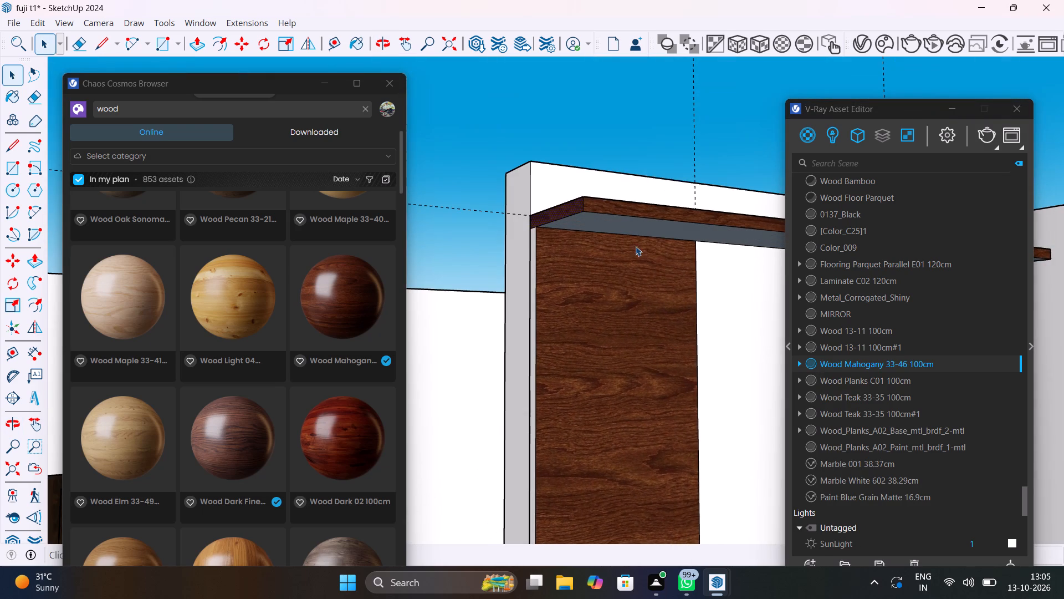
{"action": "left_click", "coordinate": [647, 227]}
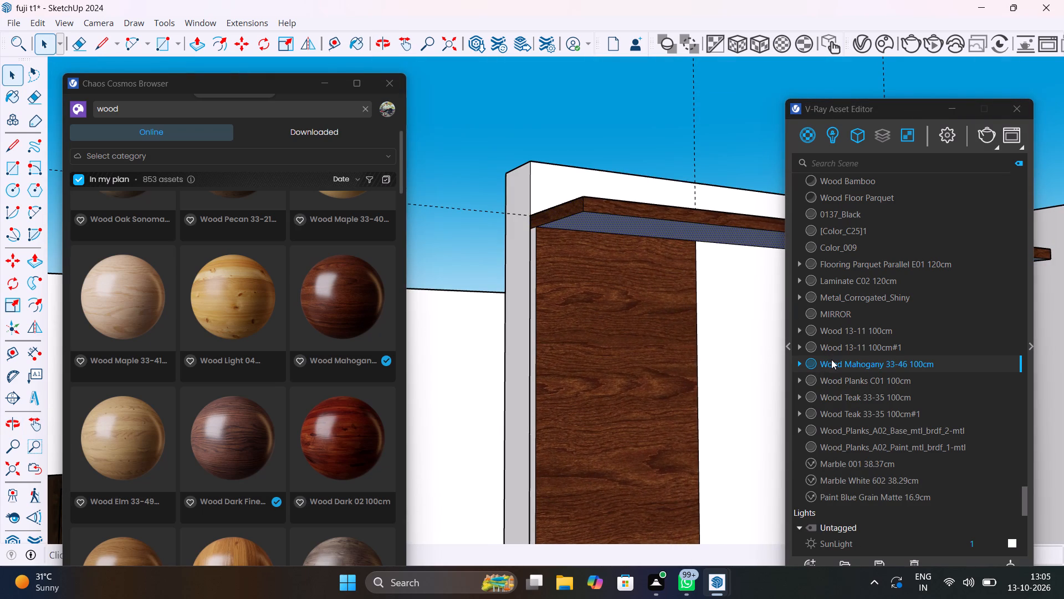
{"action": "right_click", "coordinate": [831, 359]}
{"action": "left_click", "coordinate": [854, 384]}
Apply the Wood Mahogany 33-46 100cm material to the back panel's narrow side face on the free edge, facing the sofa.
{"action": "scroll", "coordinate": [754, 360], "scroll_direction": "down", "scroll_amount": 6}
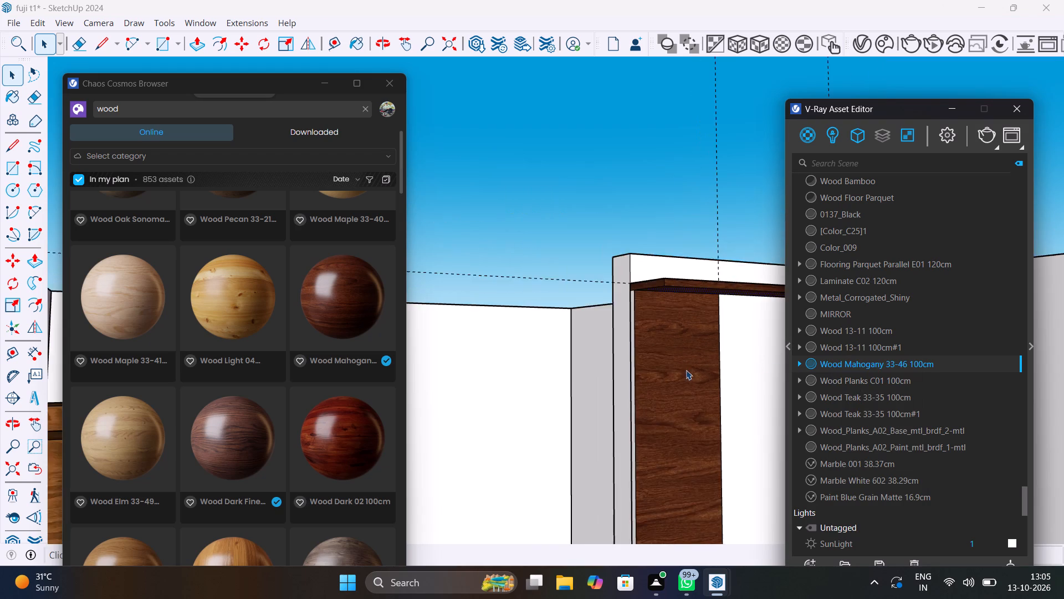
{"action": "scroll", "coordinate": [683, 364], "scroll_direction": "down", "scroll_amount": 6}
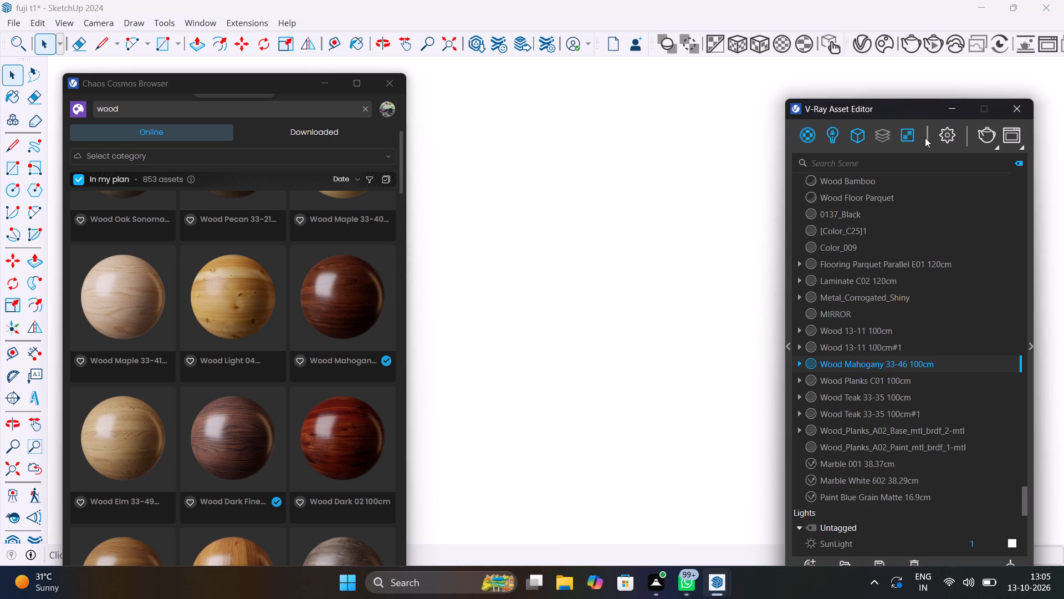
{"action": "left_click", "coordinate": [14, 462]}
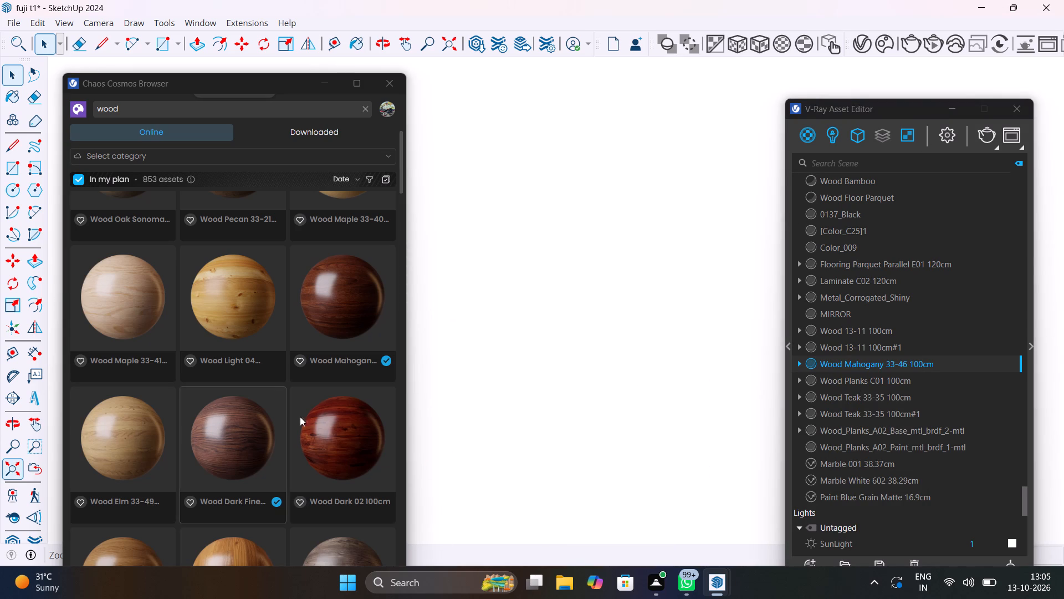
{"action": "middle_click_drag", "start_coordinate": [536, 347], "coordinate": [487, 551]}
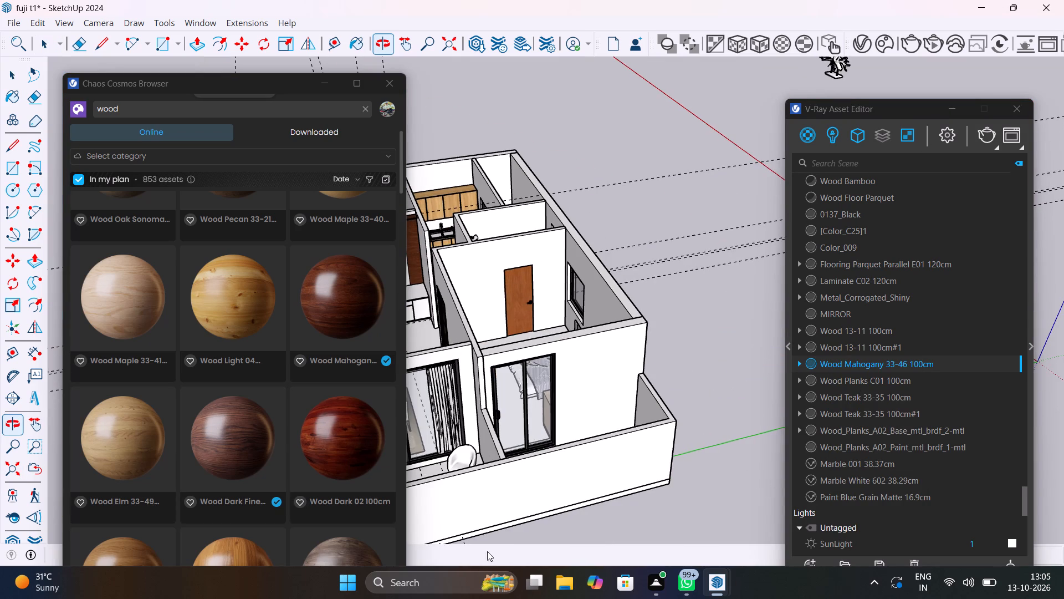
{"action": "middle_click_drag", "start_coordinate": [468, 446], "coordinate": [643, 495]}
{"action": "scroll", "coordinate": [468, 446], "scroll_direction": "down", "scroll_amount": 1, "text": "shift"}
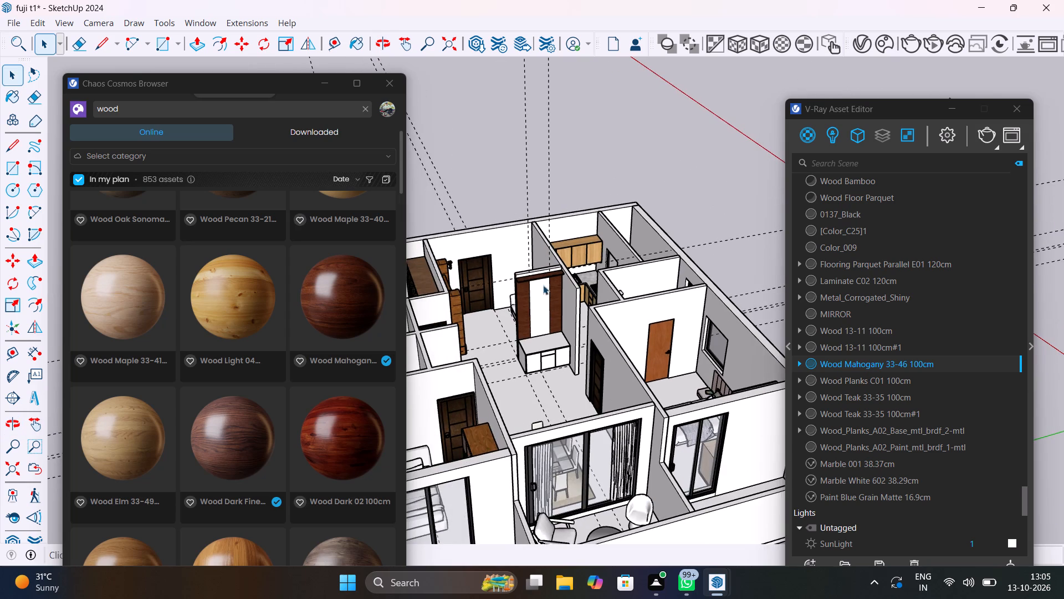
{"action": "scroll", "coordinate": [536, 281], "scroll_direction": "up", "scroll_amount": 15}
{"action": "middle_click_drag", "start_coordinate": [551, 405], "coordinate": [552, 318], "text": "shift"}
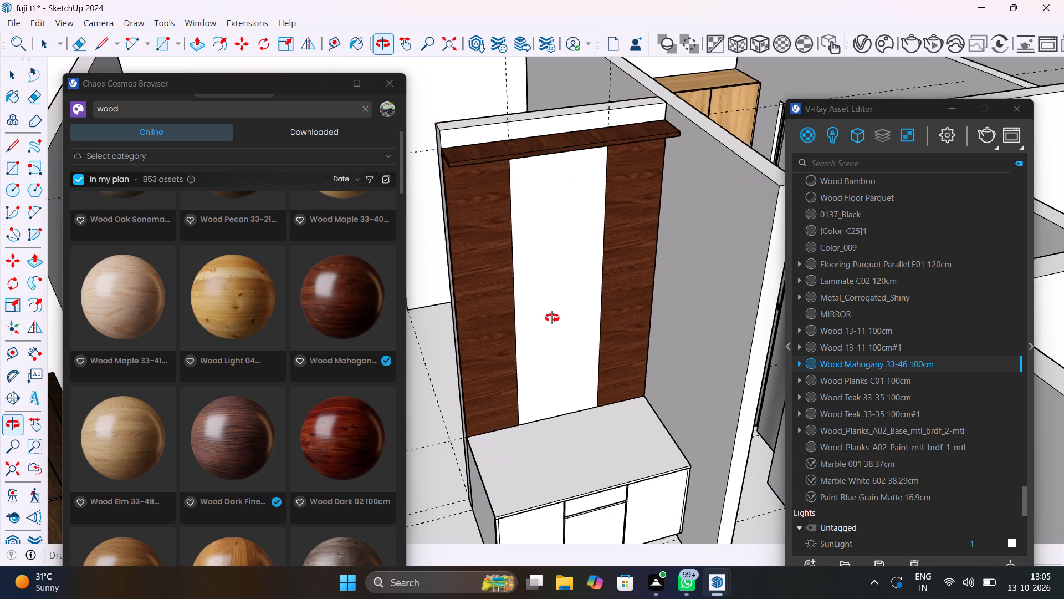
{"action": "middle_click_drag", "start_coordinate": [552, 318], "coordinate": [635, 274], "text": "shift"}
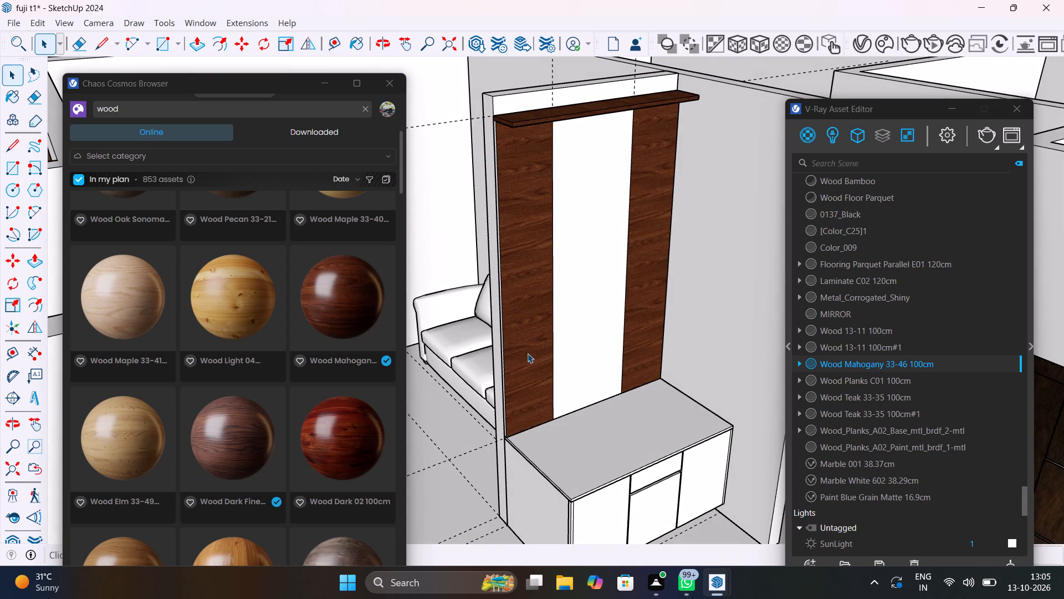
{"action": "scroll", "coordinate": [527, 374], "scroll_direction": "up", "scroll_amount": 3}
{"action": "middle_click_drag", "start_coordinate": [592, 414], "coordinate": [683, 451]}
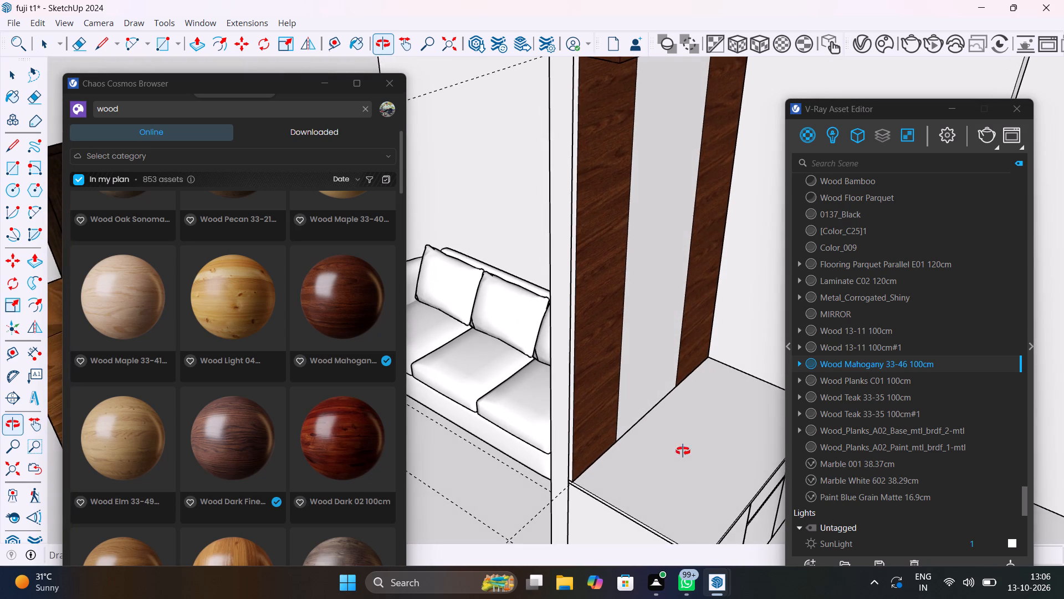
{"action": "middle_click_drag", "start_coordinate": [683, 451], "coordinate": [683, 451]}
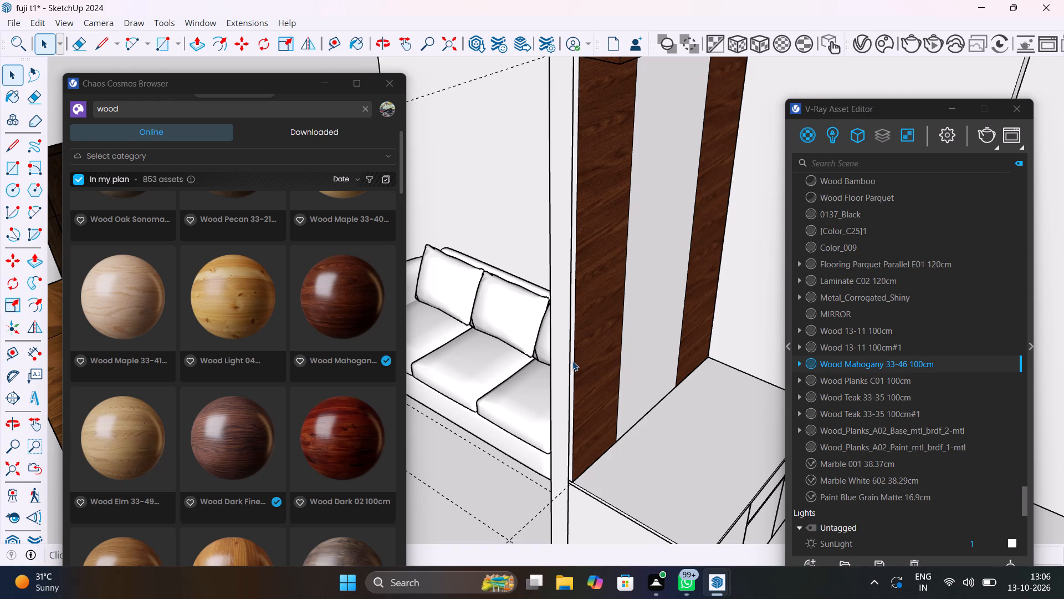
{"action": "scroll", "coordinate": [569, 352], "scroll_direction": "up", "scroll_amount": 5}
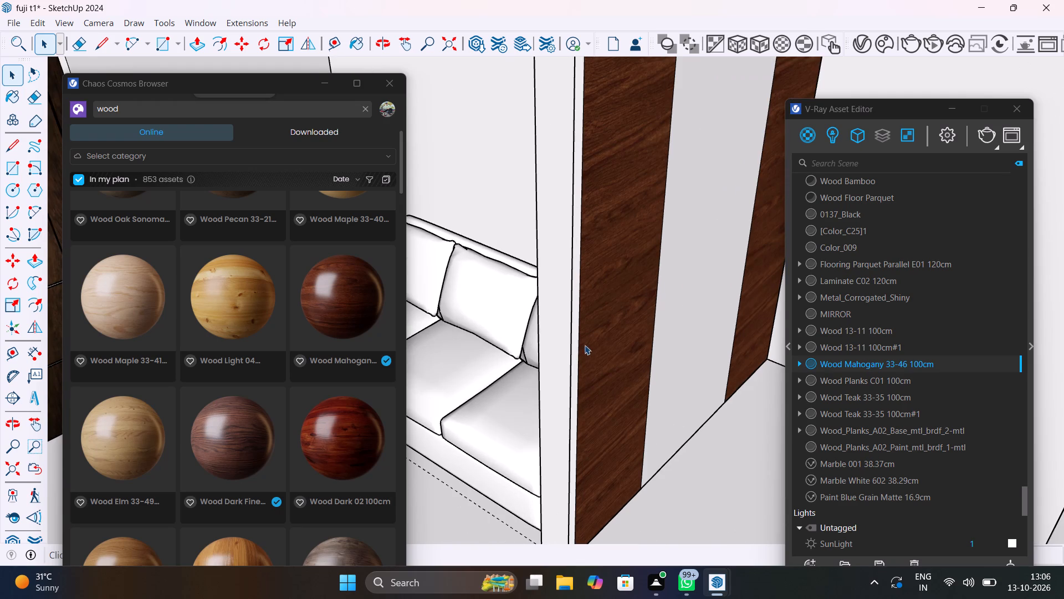
{"action": "left_click", "coordinate": [576, 364]}
{"action": "right_click", "coordinate": [831, 366]}
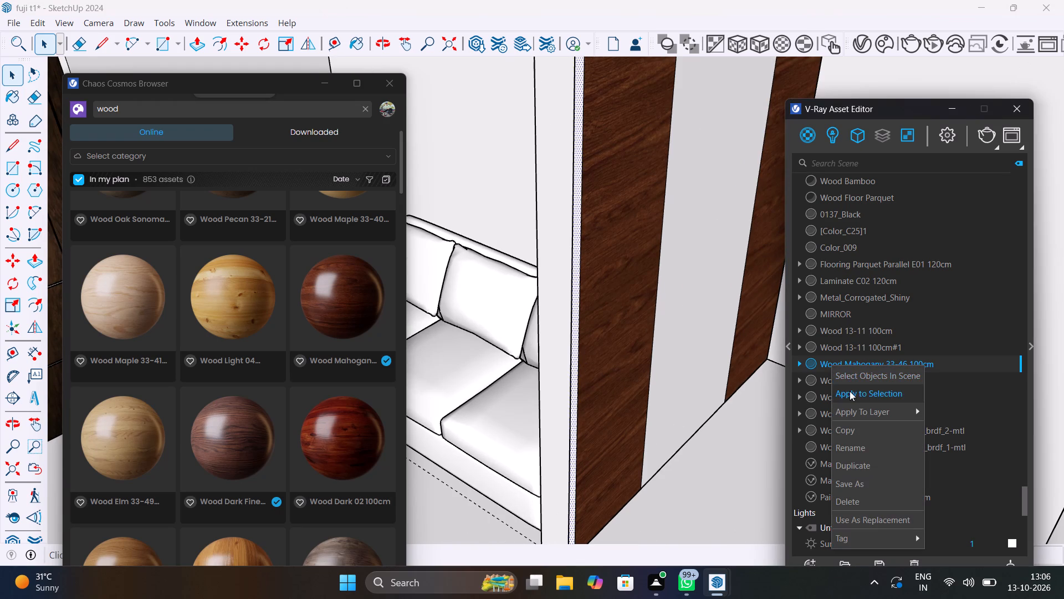
{"action": "left_click", "coordinate": [850, 392]}
Examine the mahogany-finished back panel and ledge from several angles and distances.
{"action": "scroll", "coordinate": [596, 390], "scroll_direction": "down", "scroll_amount": 10}
{"action": "middle_click_drag", "start_coordinate": [610, 400], "coordinate": [610, 400]}
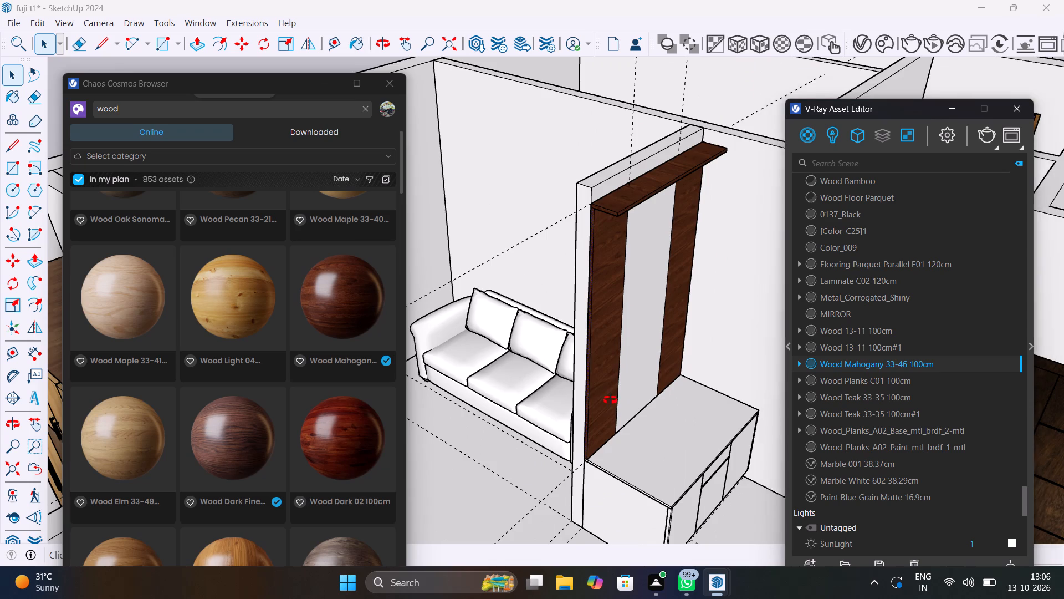
{"action": "middle_click_drag", "start_coordinate": [610, 400], "coordinate": [511, 390]}
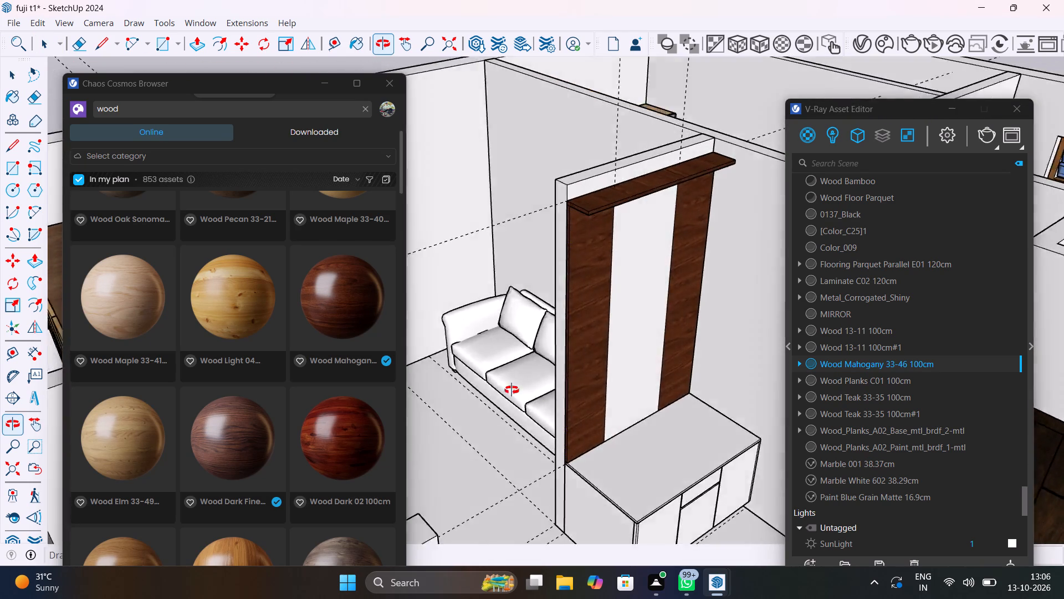
{"action": "middle_click_drag", "start_coordinate": [511, 390], "coordinate": [466, 393]}
{"action": "scroll", "coordinate": [498, 385], "scroll_direction": "down", "scroll_amount": 5}
{"action": "left_click", "coordinate": [643, 97]}
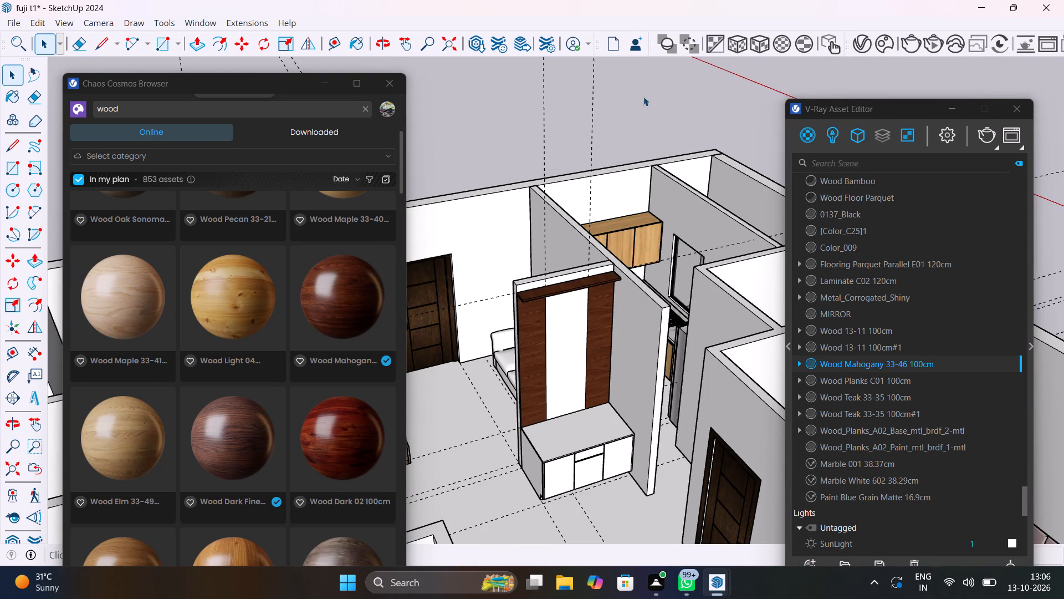
{"action": "scroll", "coordinate": [579, 376], "scroll_direction": "up", "scroll_amount": 10}
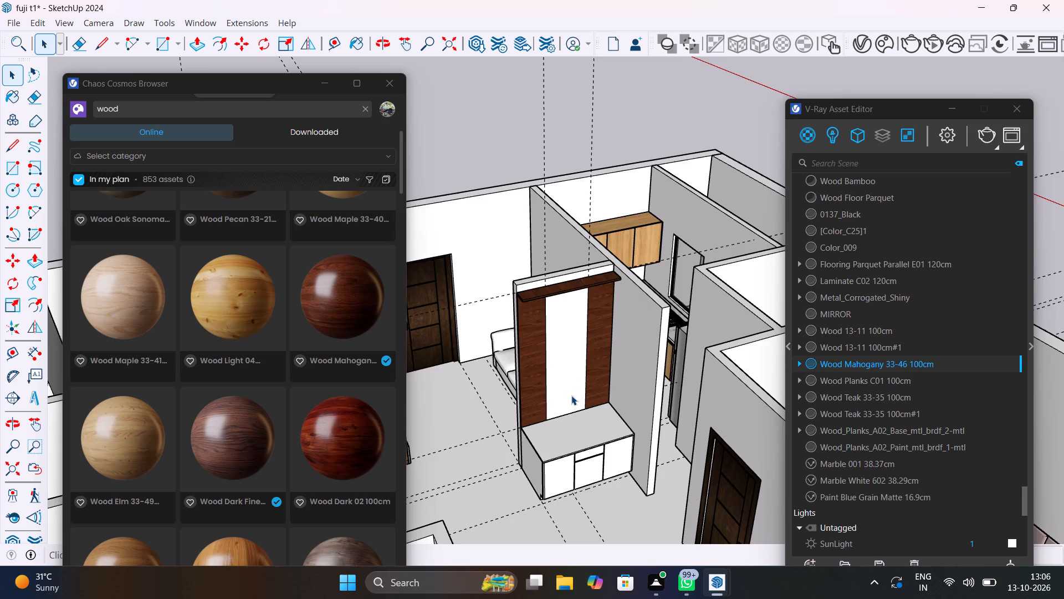
{"action": "scroll", "coordinate": [571, 395], "scroll_direction": "up", "scroll_amount": 5}
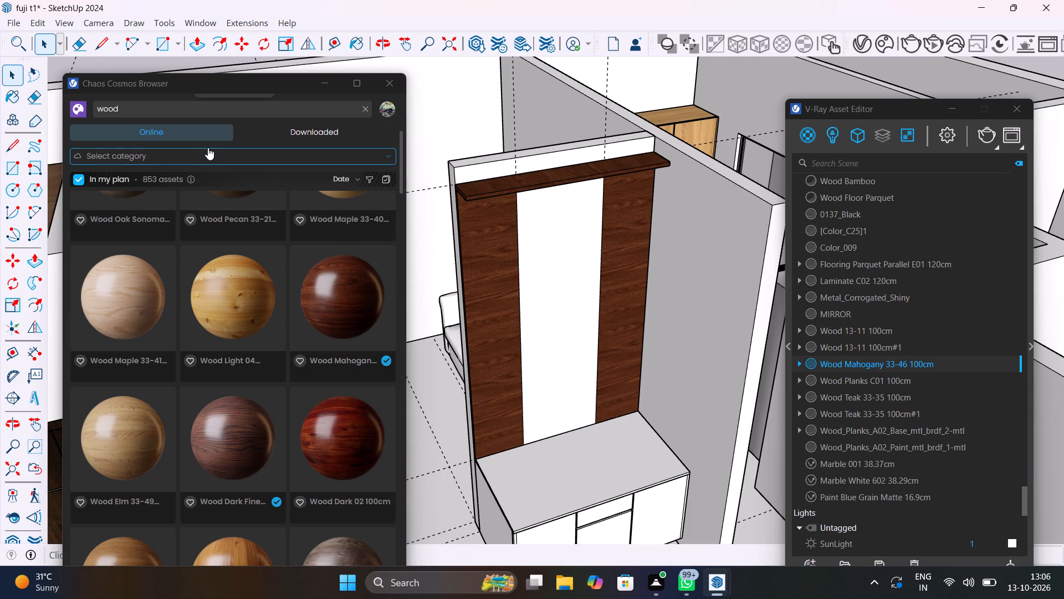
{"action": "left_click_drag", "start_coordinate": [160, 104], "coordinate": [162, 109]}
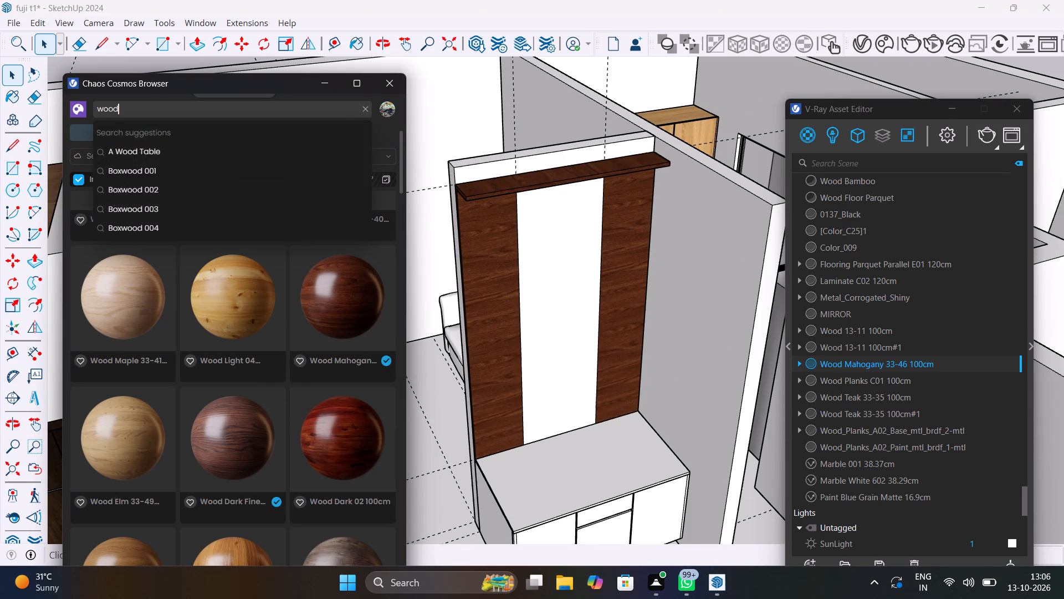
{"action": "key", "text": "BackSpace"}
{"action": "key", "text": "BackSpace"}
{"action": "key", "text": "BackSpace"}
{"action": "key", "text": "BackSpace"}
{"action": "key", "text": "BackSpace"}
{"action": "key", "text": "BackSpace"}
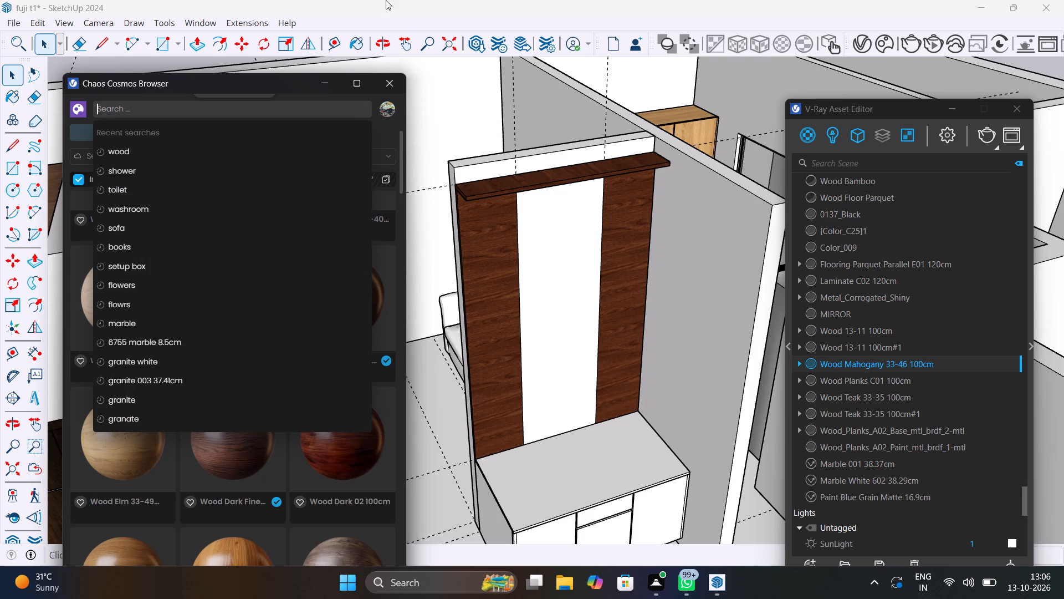
Render the current view with V-Ray, inspect the back panel's wood finish up close, and close the frame buffer.
{"action": "left_click", "coordinate": [911, 40]}
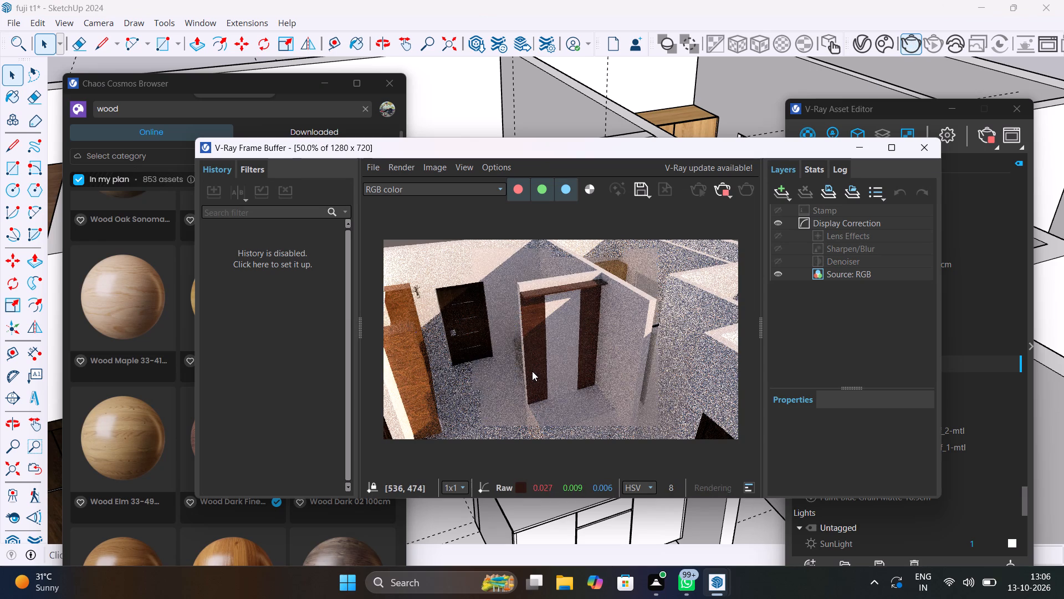
{"action": "scroll", "coordinate": [556, 376], "scroll_direction": "up", "scroll_amount": 1}
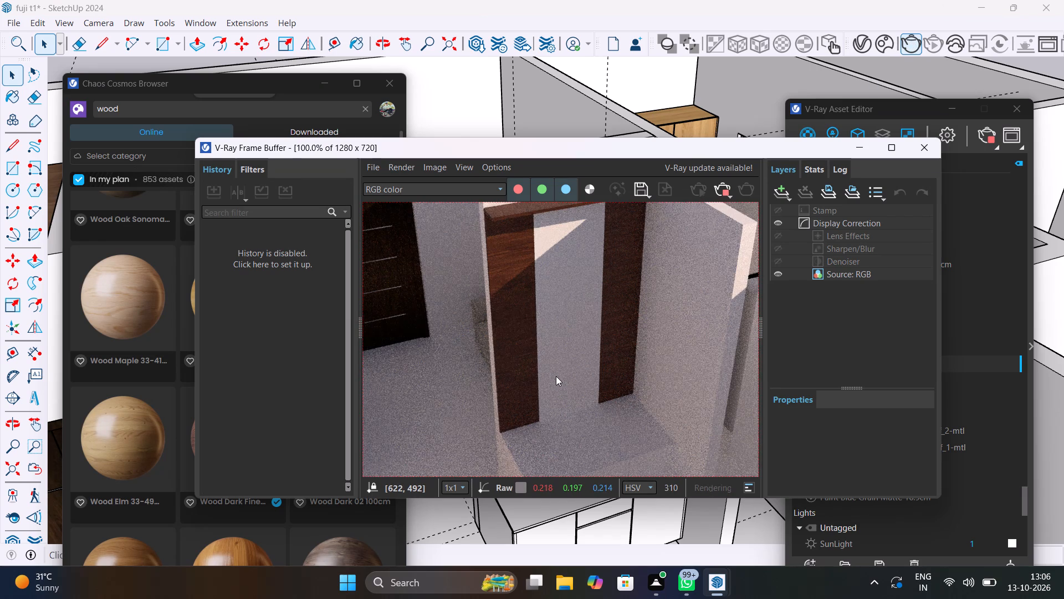
{"action": "scroll", "coordinate": [556, 376], "scroll_direction": "down", "scroll_amount": 1}
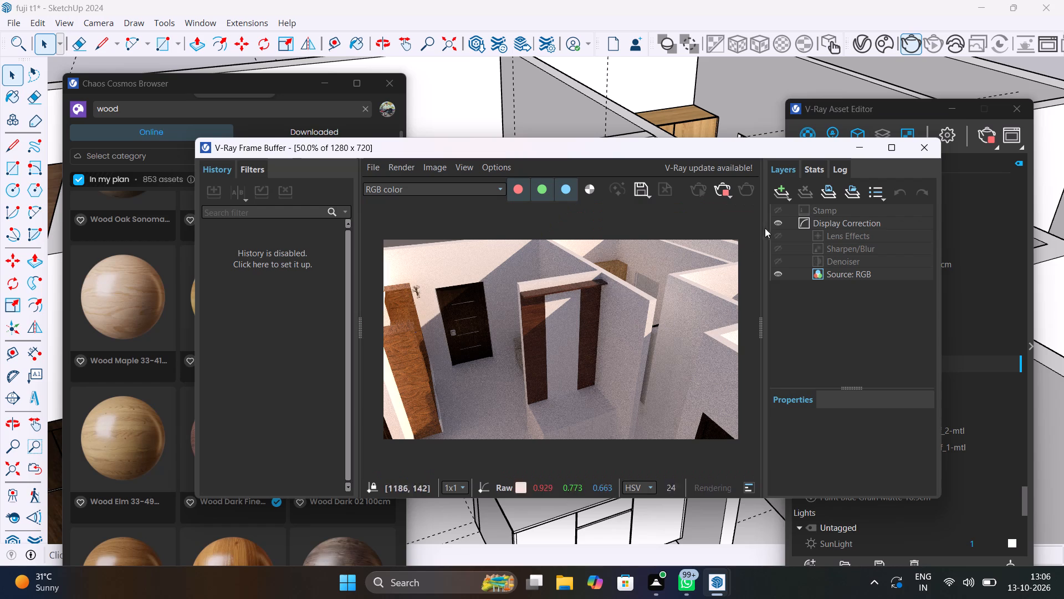
{"action": "left_click", "coordinate": [924, 151]}
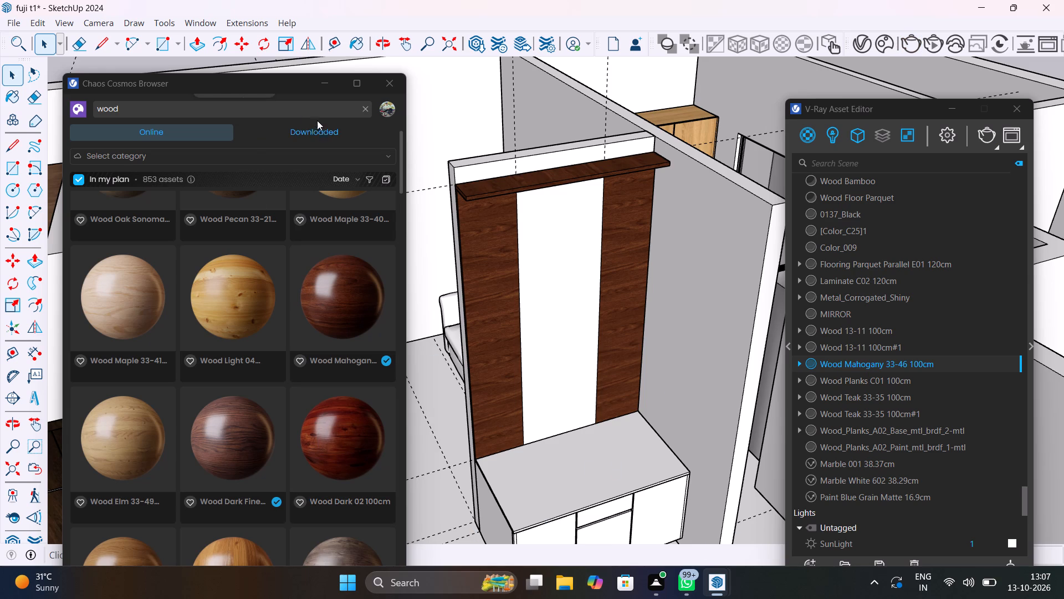
Clear the wood search and close the Chaos Cosmos Browser and the V-Ray Asset Editor.
{"action": "left_click", "coordinate": [364, 111]}
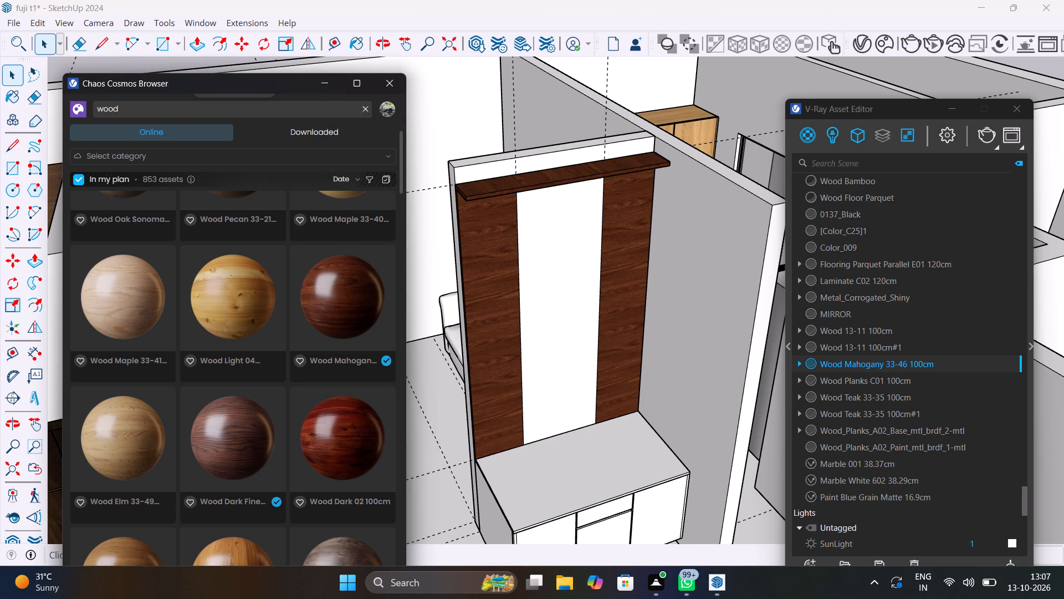
{"action": "left_click", "coordinate": [193, 111]}
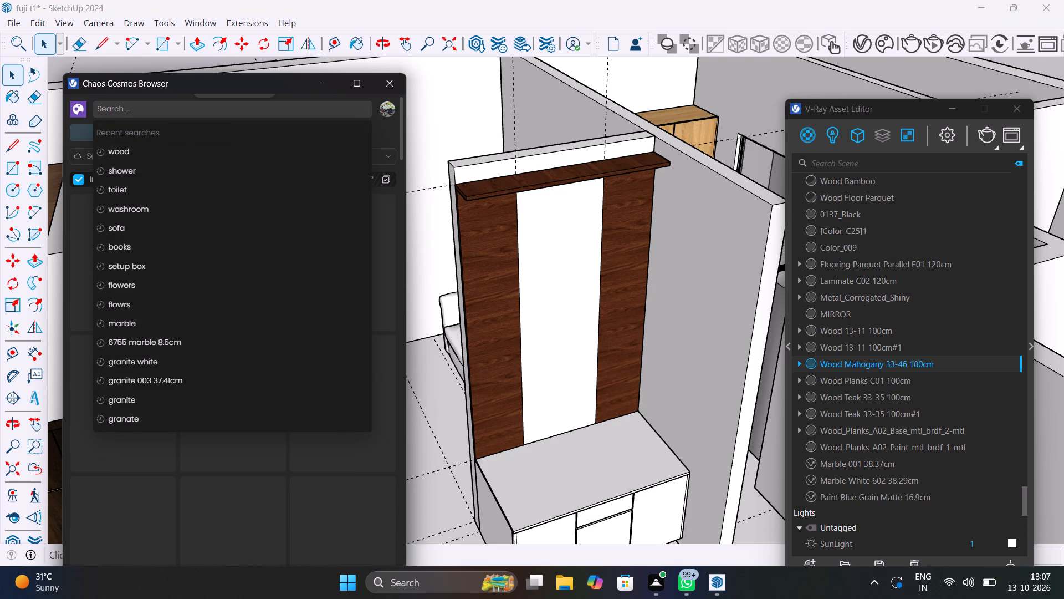
{"action": "left_click", "coordinate": [386, 83]}
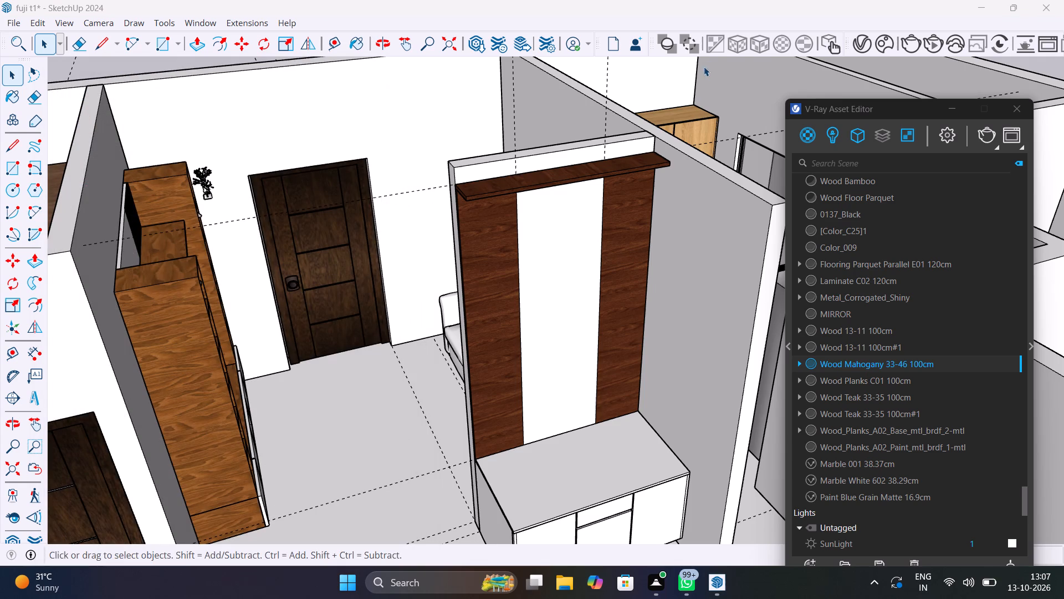
{"action": "key", "text": "b"}
{"action": "left_click", "coordinate": [1007, 109]}
Apply the Carrera Marble material from the Stone collection to the low cabinet's top, door and drawer fronts, and side body.
{"action": "key", "text": "b"}
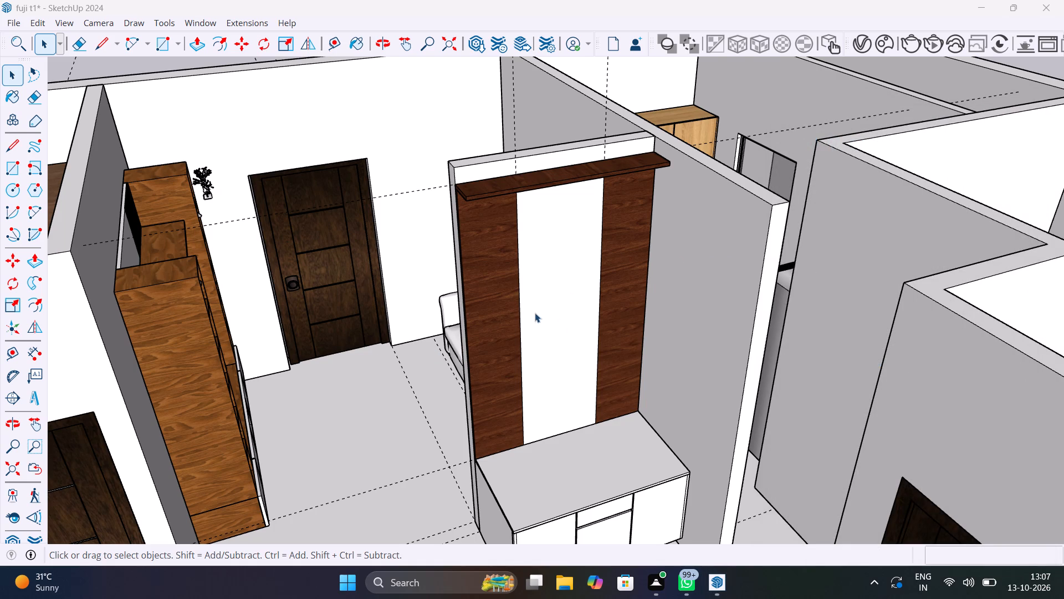
{"action": "scroll", "coordinate": [504, 323], "scroll_direction": "down", "scroll_amount": 13}
{"action": "left_click", "coordinate": [429, 151]}
{"action": "scroll", "coordinate": [497, 322], "scroll_direction": "up", "scroll_amount": 6}
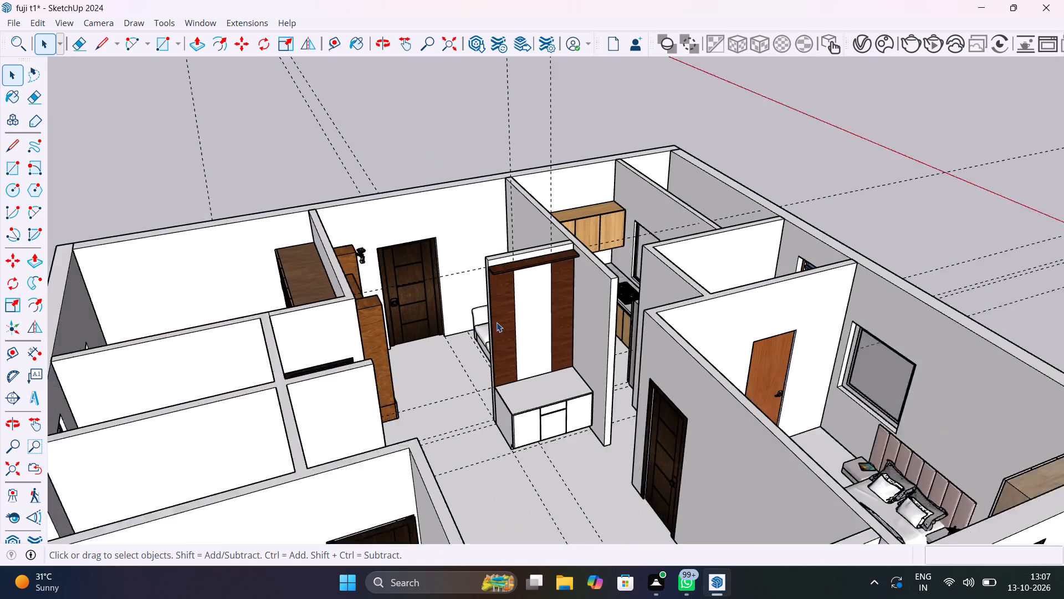
{"action": "key", "text": "b"}
{"action": "left_click_drag", "start_coordinate": [350, 357], "coordinate": [275, 138]}
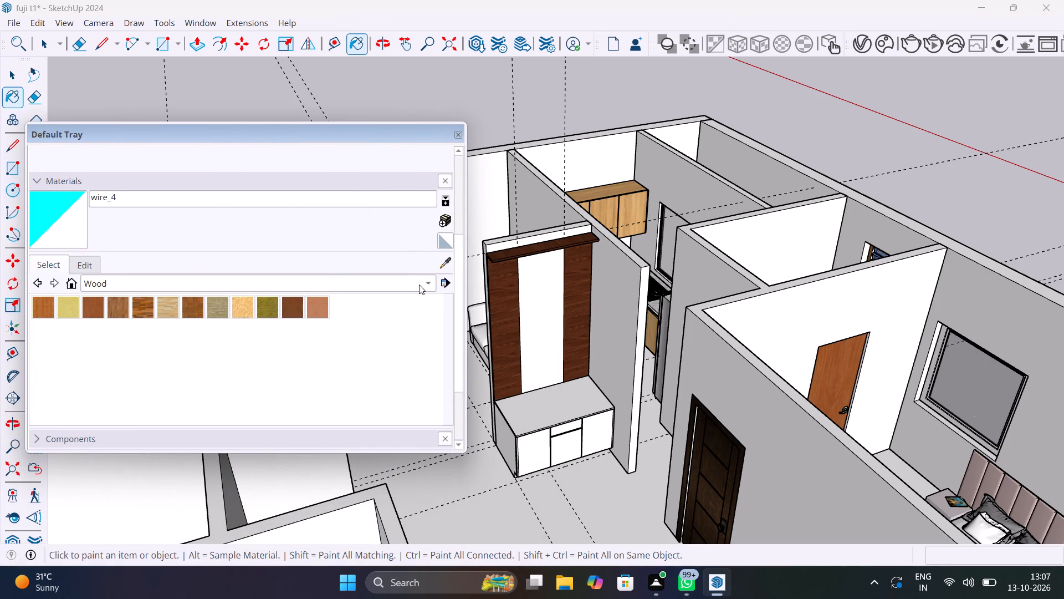
{"action": "left_click", "coordinate": [425, 283]}
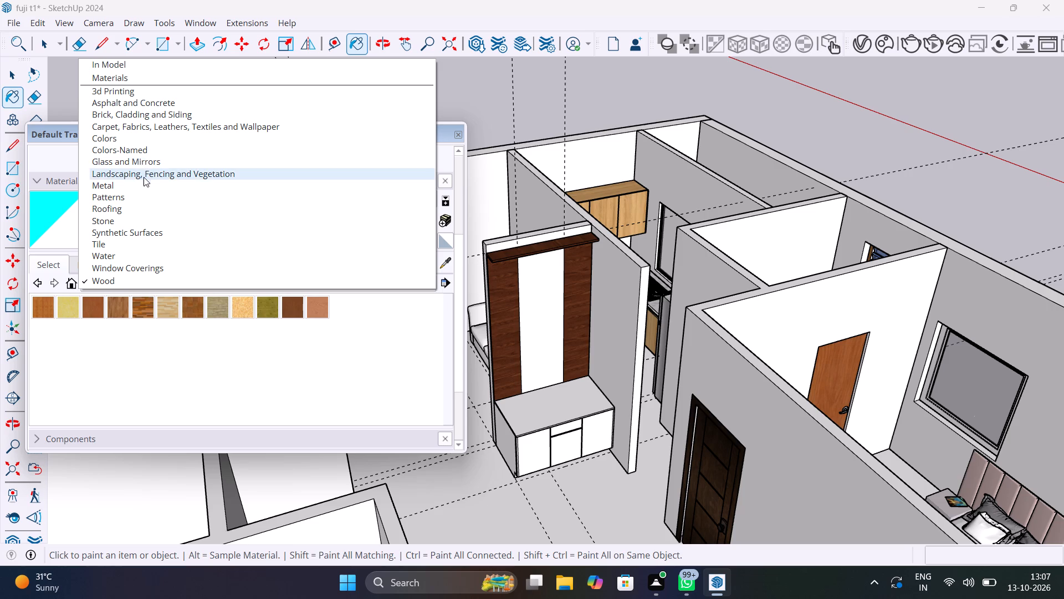
{"action": "left_click", "coordinate": [149, 219]}
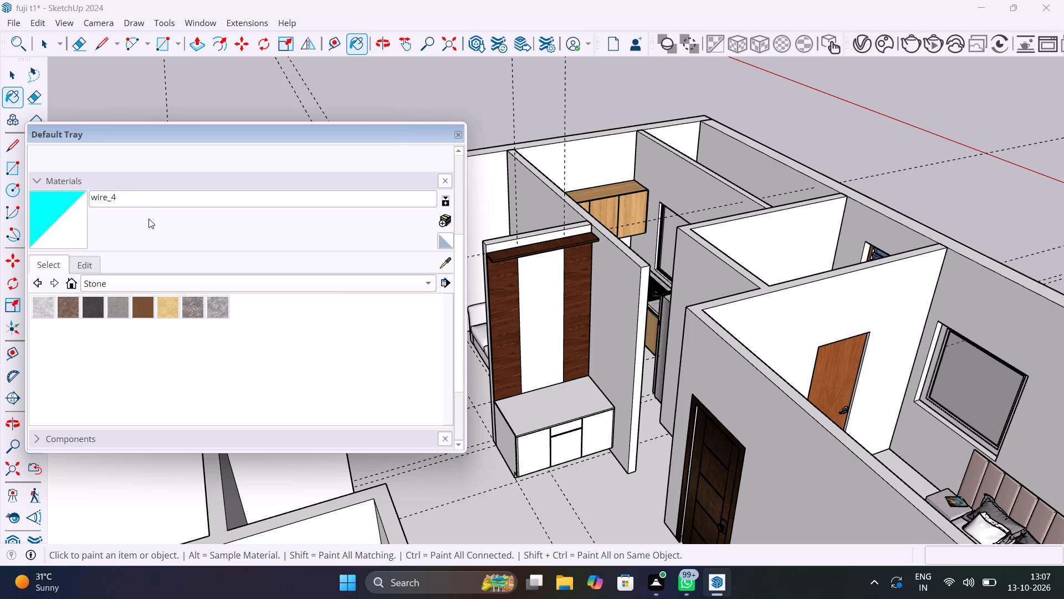
{"action": "left_click", "coordinate": [47, 307]}
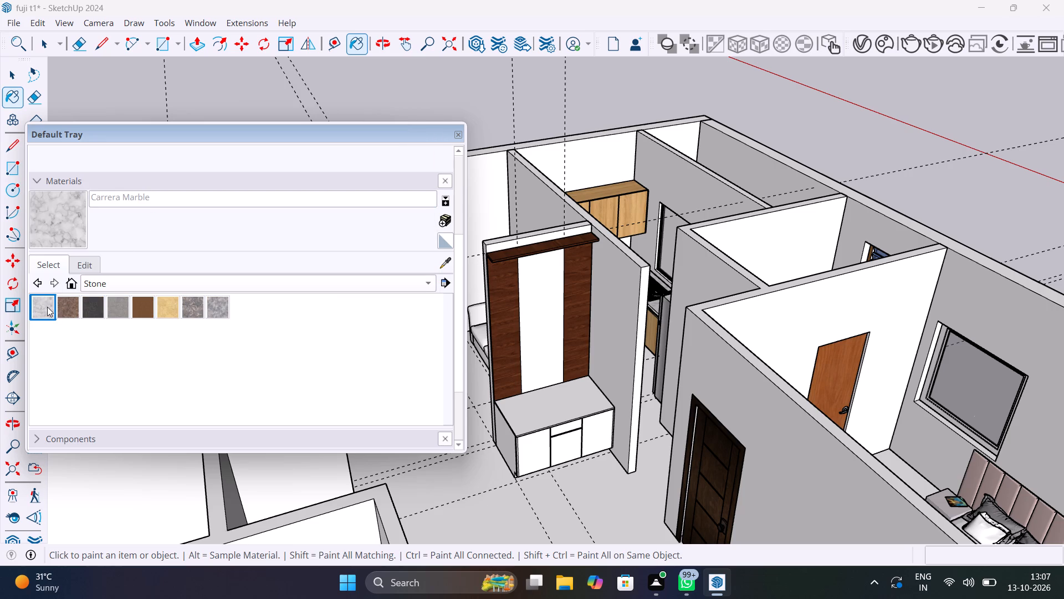
{"action": "scroll", "coordinate": [524, 424], "scroll_direction": "up", "scroll_amount": 10}
{"action": "left_click", "coordinate": [548, 415]}
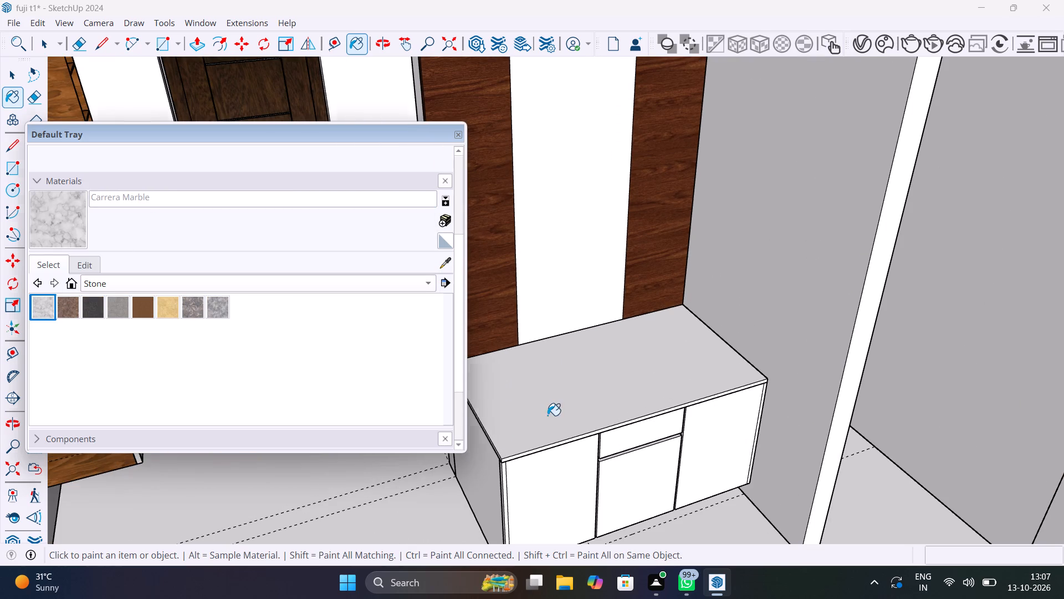
{"action": "left_click", "coordinate": [561, 464]}
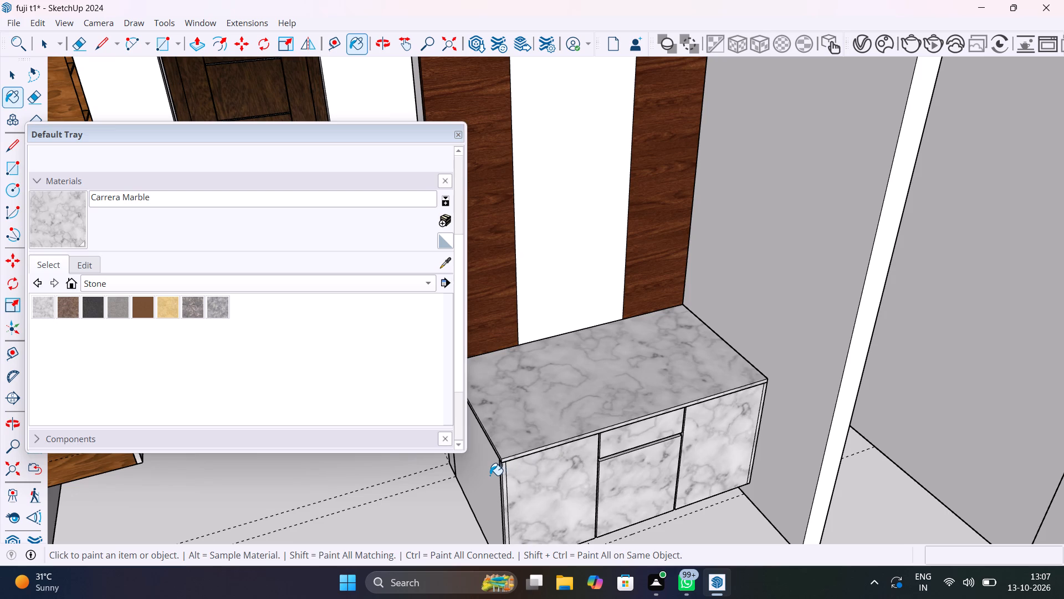
{"action": "left_click", "coordinate": [490, 475]}
Sample Wood Mahogany 33-46 100cm from the back panel and apply it to the front face of the low cabinet's plinth.
{"action": "middle_click_drag", "start_coordinate": [583, 437], "coordinate": [465, 327]}
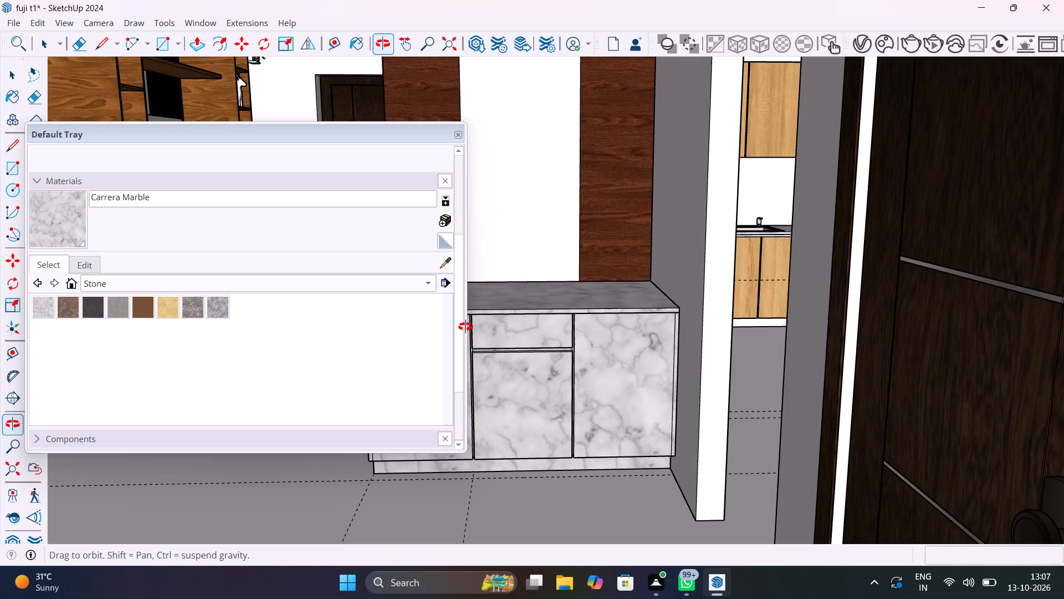
{"action": "middle_click_drag", "start_coordinate": [465, 327], "coordinate": [702, 288]}
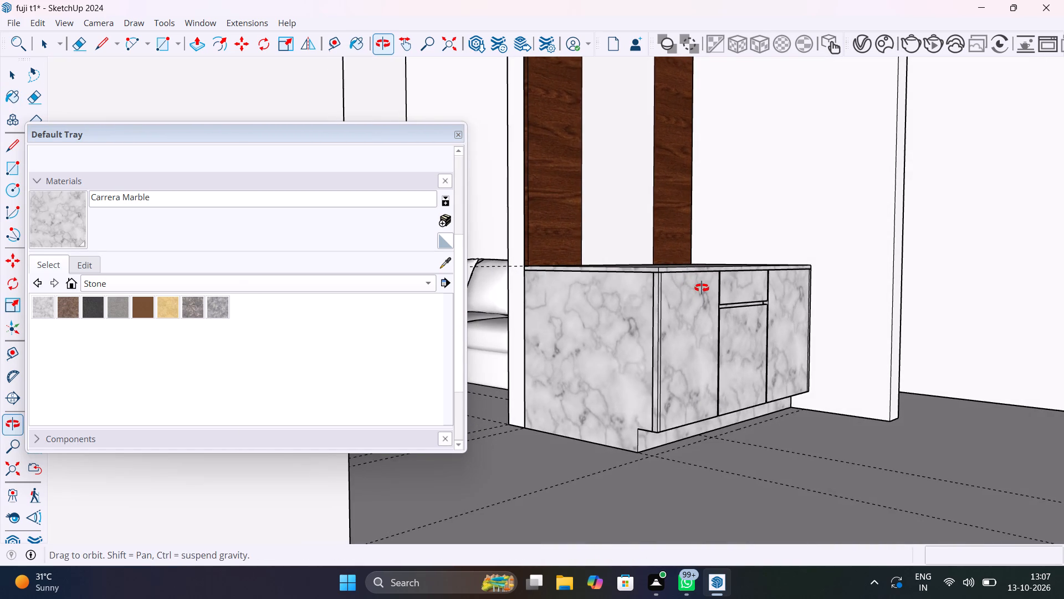
{"action": "middle_click_drag", "start_coordinate": [702, 288], "coordinate": [676, 268]}
{"action": "key", "text": "space"}
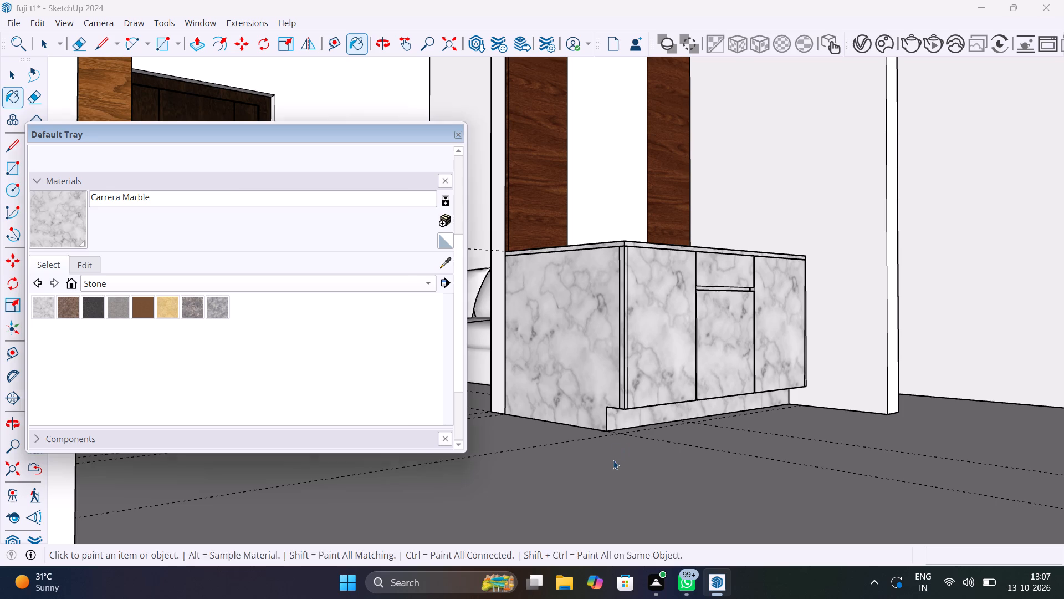
{"action": "left_click", "coordinate": [620, 424]}
{"action": "double_click", "coordinate": [620, 423]}
{"action": "left_click", "coordinate": [624, 422]}
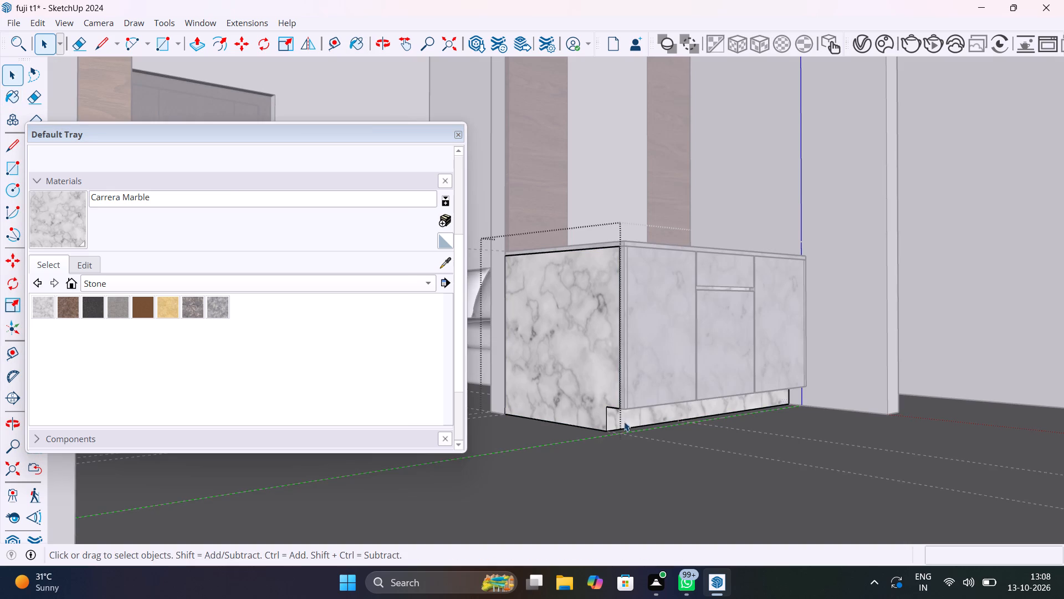
{"action": "scroll", "coordinate": [625, 421], "scroll_direction": "up", "scroll_amount": 4}
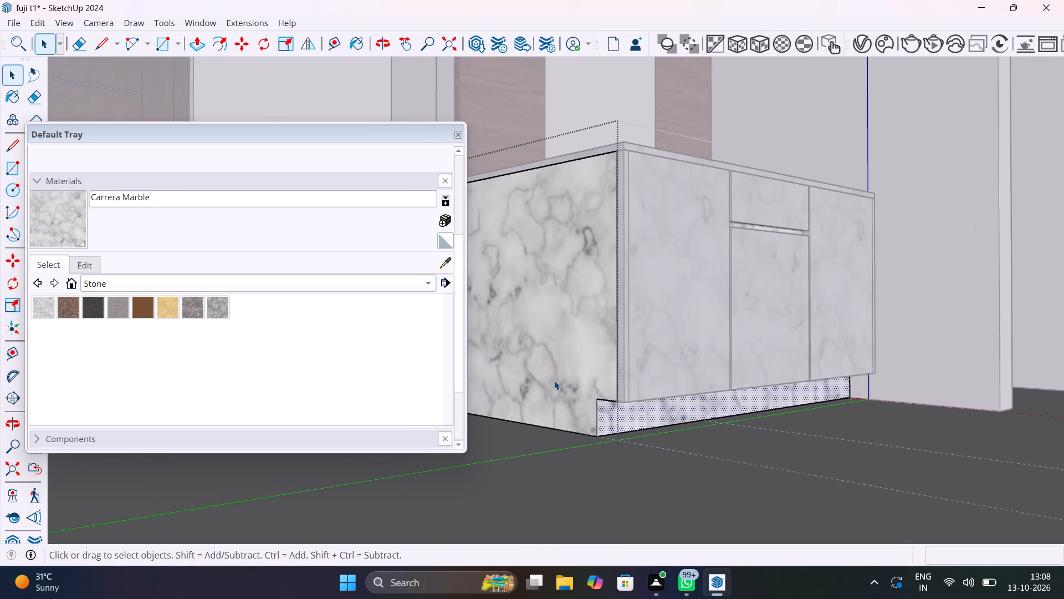
{"action": "left_click", "coordinate": [445, 264]}
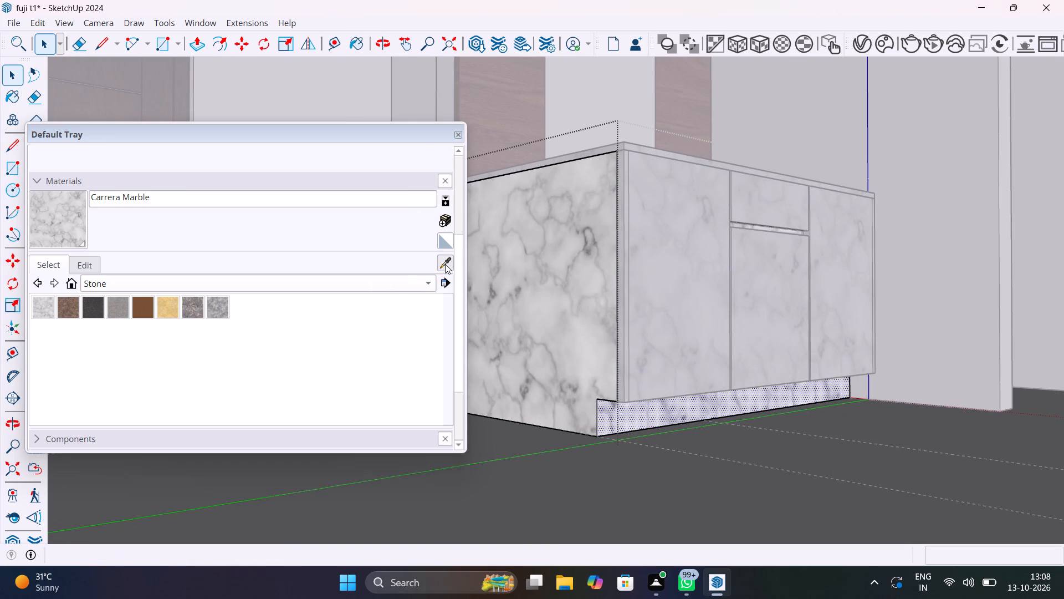
{"action": "left_click", "coordinate": [499, 121]}
{"action": "left_click", "coordinate": [608, 417]}
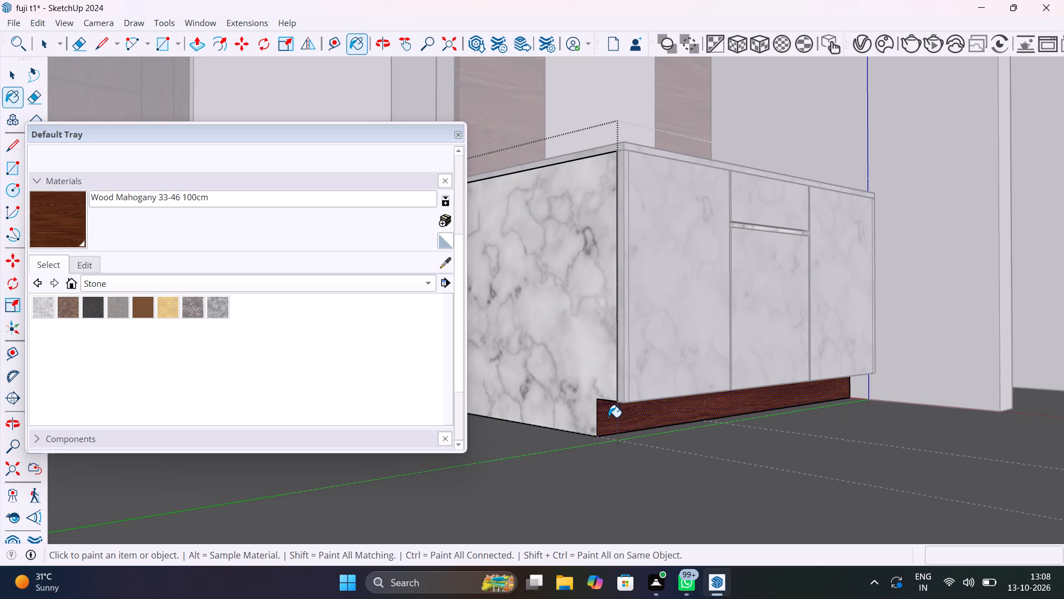
{"action": "key", "text": "space"}
{"action": "left_click", "coordinate": [620, 477]}
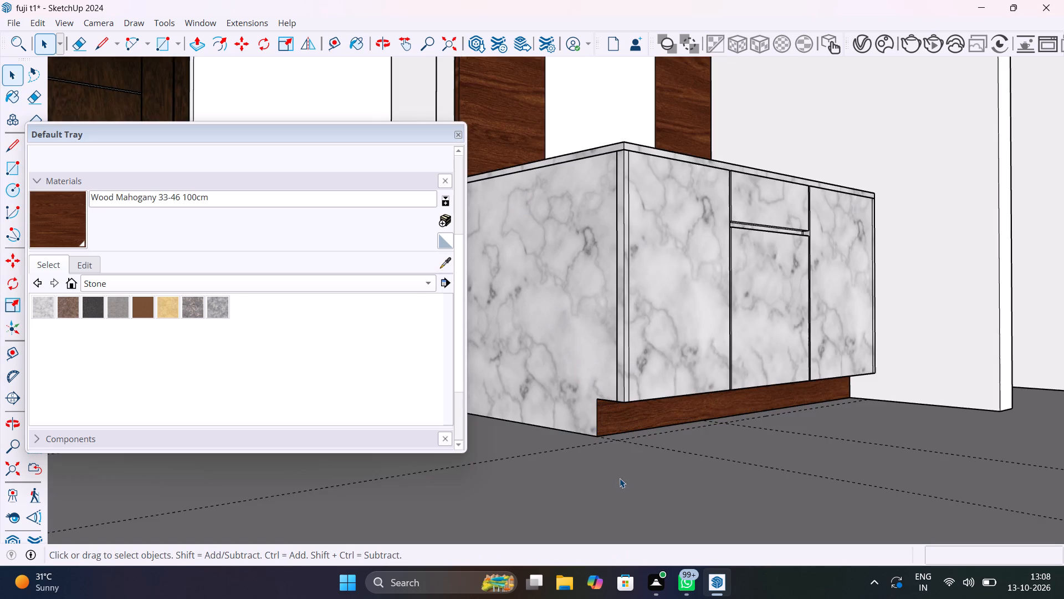
Examine the low cabinet's marble and mahogany finishes and its back panel from several angles and distances.
{"action": "scroll", "coordinate": [621, 475], "scroll_direction": "up", "scroll_amount": 1}
{"action": "scroll", "coordinate": [621, 475], "scroll_direction": "down", "scroll_amount": 5}
{"action": "middle_click_drag", "start_coordinate": [628, 456], "coordinate": [563, 560]}
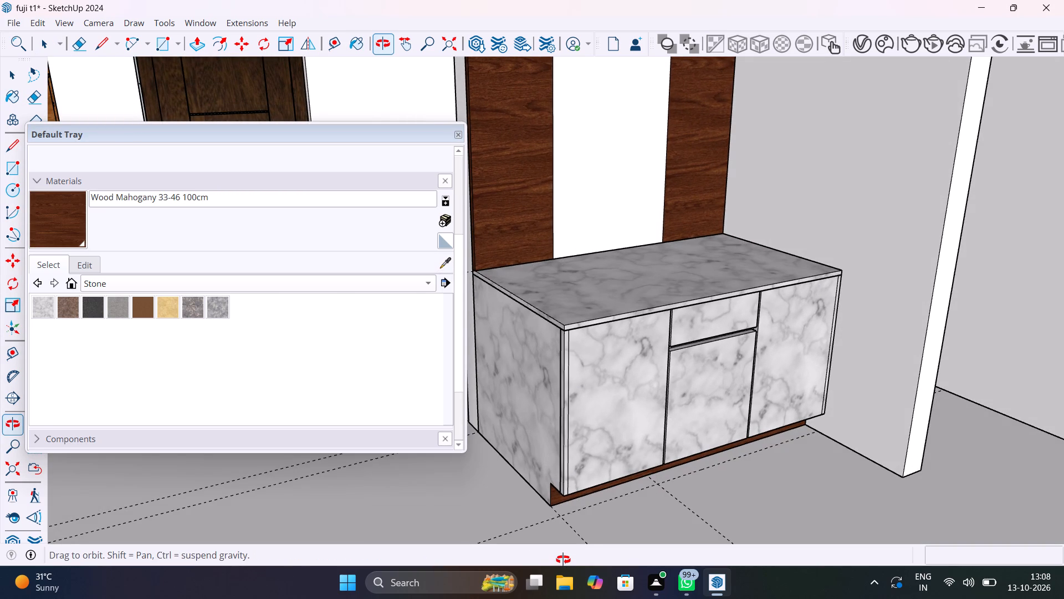
{"action": "middle_click_drag", "start_coordinate": [563, 560], "coordinate": [591, 524]}
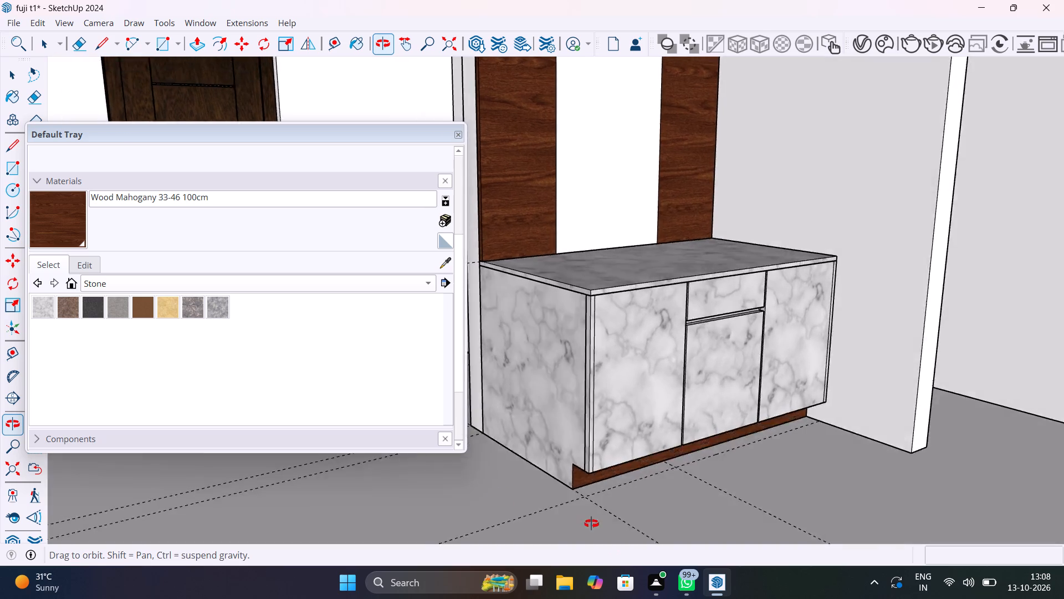
{"action": "middle_click_drag", "start_coordinate": [591, 524], "coordinate": [494, 498]}
{"action": "scroll", "coordinate": [499, 494], "scroll_direction": "down", "scroll_amount": 12}
{"action": "scroll", "coordinate": [560, 451], "scroll_direction": "up", "scroll_amount": 1}
{"action": "middle_click_drag", "start_coordinate": [553, 453], "coordinate": [518, 495]}
{"action": "scroll", "coordinate": [531, 473], "scroll_direction": "down", "scroll_amount": 1}
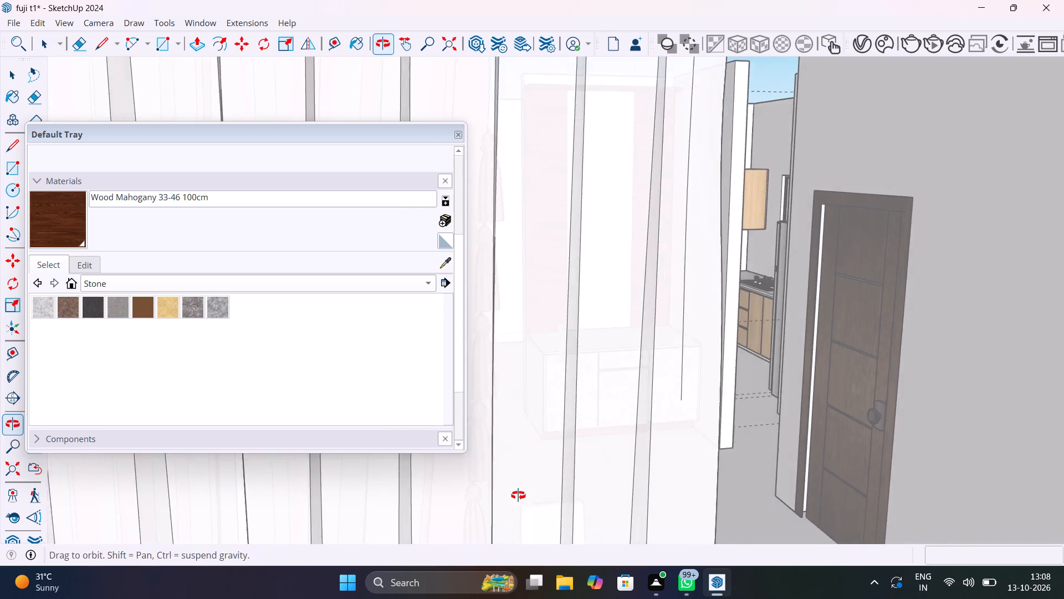
{"action": "middle_click_drag", "start_coordinate": [518, 495], "coordinate": [478, 583]}
{"action": "scroll", "coordinate": [614, 409], "scroll_direction": "up", "scroll_amount": 9}
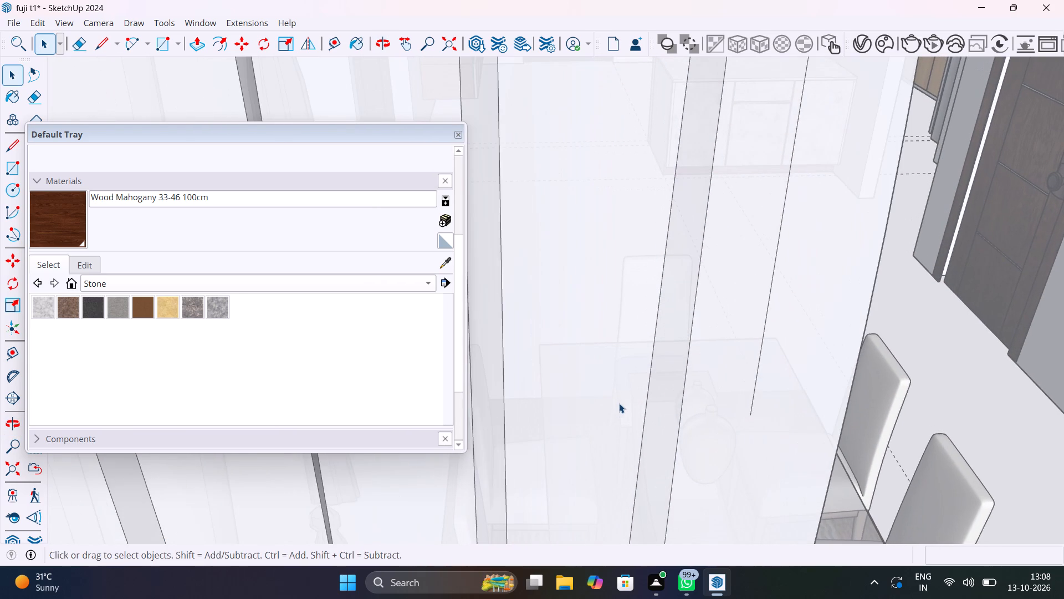
{"action": "scroll", "coordinate": [653, 360], "scroll_direction": "up", "scroll_amount": 14}
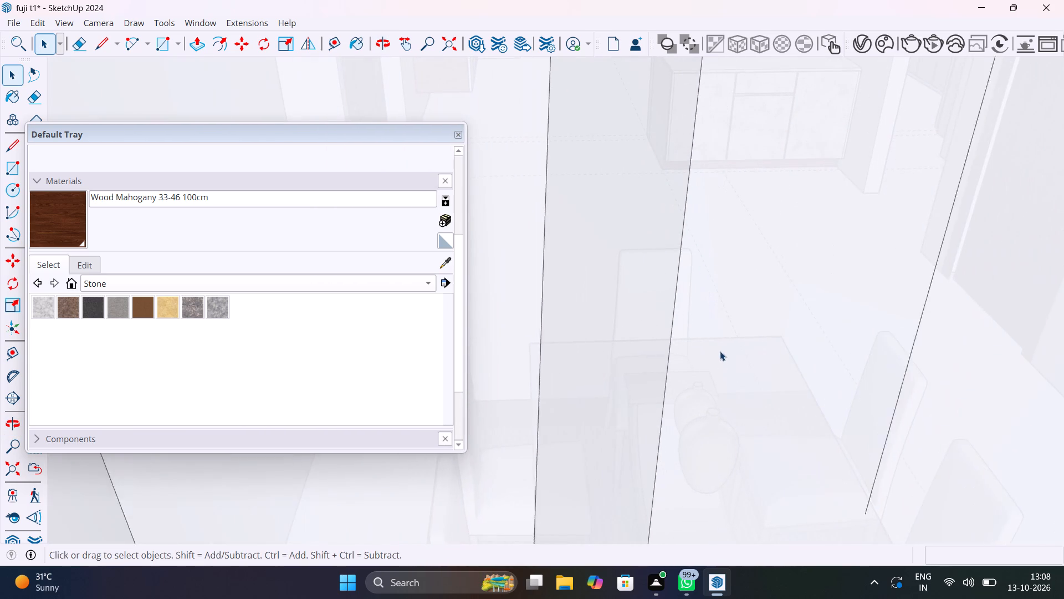
{"action": "scroll", "coordinate": [720, 351], "scroll_direction": "up", "scroll_amount": 4}
{"action": "scroll", "coordinate": [732, 333], "scroll_direction": "up", "scroll_amount": 20}
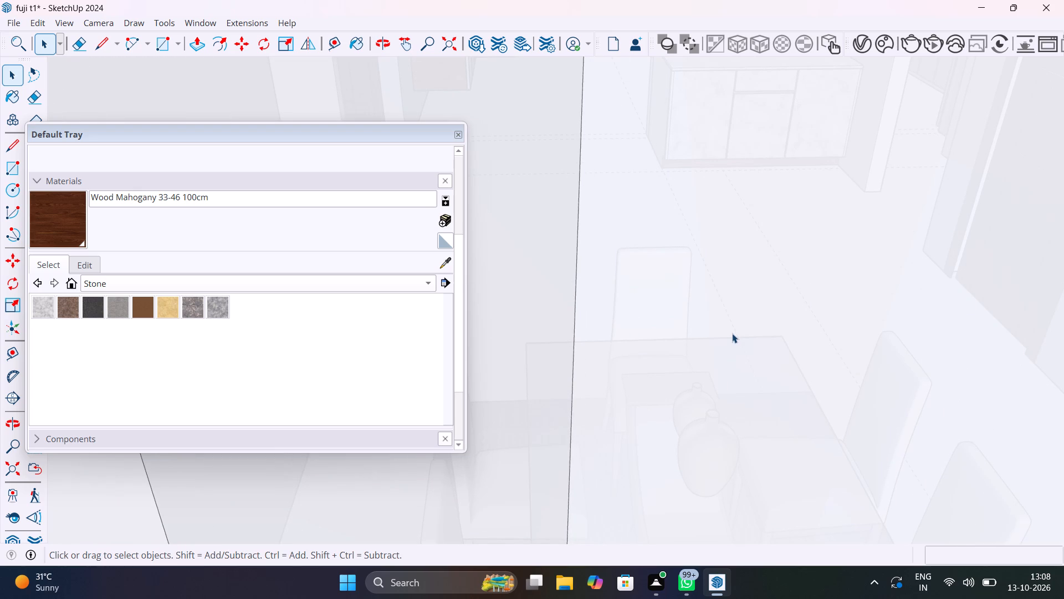
{"action": "scroll", "coordinate": [795, 324], "scroll_direction": "up", "scroll_amount": 19}
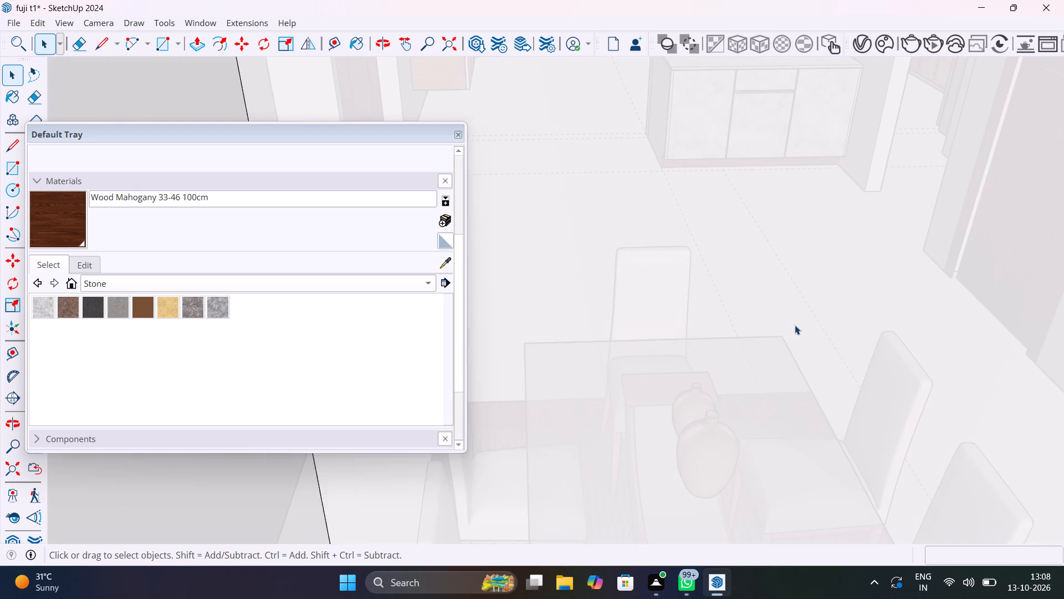
{"action": "scroll", "coordinate": [795, 325], "scroll_direction": "up", "scroll_amount": 20}
{"action": "scroll", "coordinate": [795, 325], "scroll_direction": "up", "scroll_amount": 3}
{"action": "middle_click_drag", "start_coordinate": [781, 322], "coordinate": [751, 458]}
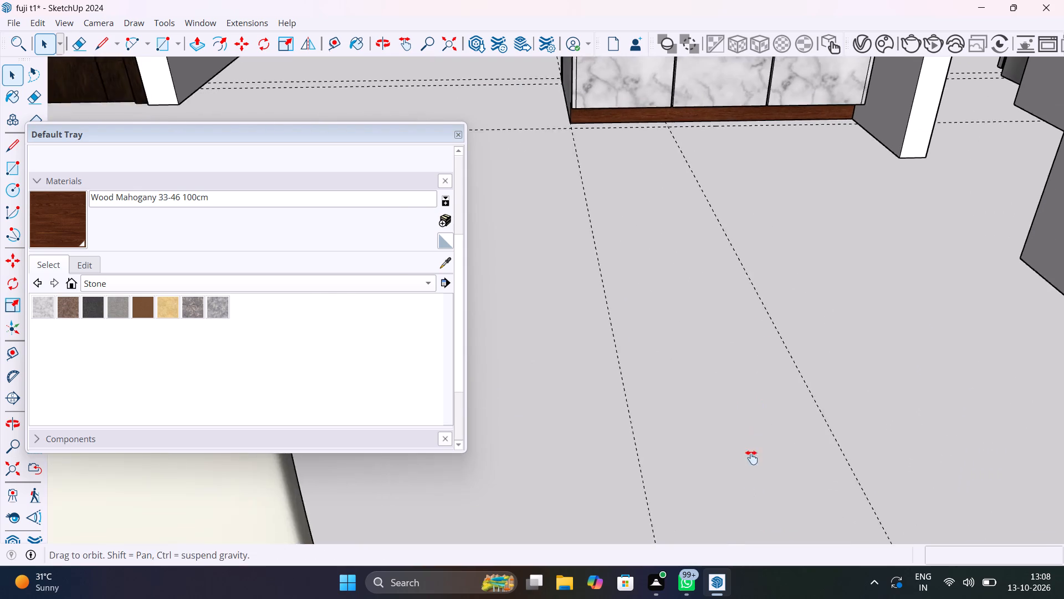
{"action": "middle_click_drag", "start_coordinate": [751, 458], "coordinate": [704, 598]}
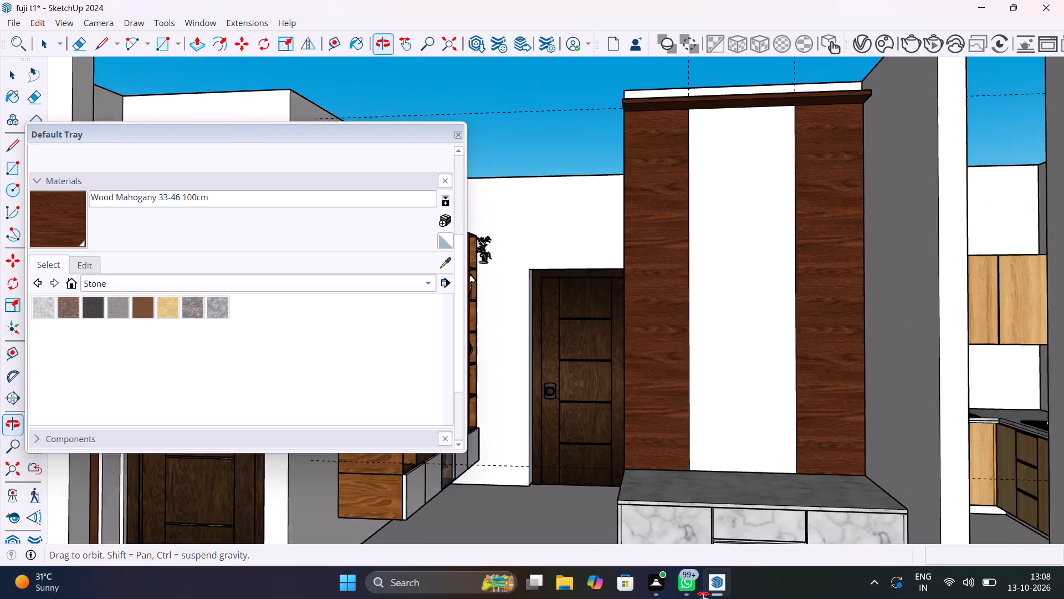
{"action": "middle_click_drag", "start_coordinate": [704, 598], "coordinate": [666, 548]}
{"action": "scroll", "coordinate": [668, 415], "scroll_direction": "down", "scroll_amount": 4}
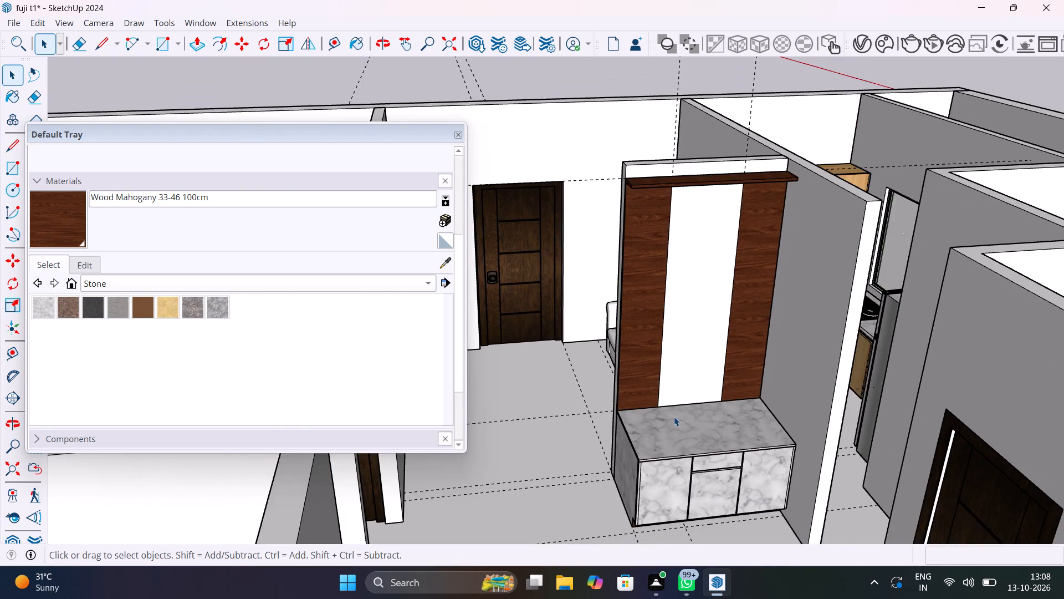
{"action": "middle_click_drag", "start_coordinate": [730, 418], "coordinate": [674, 379]}
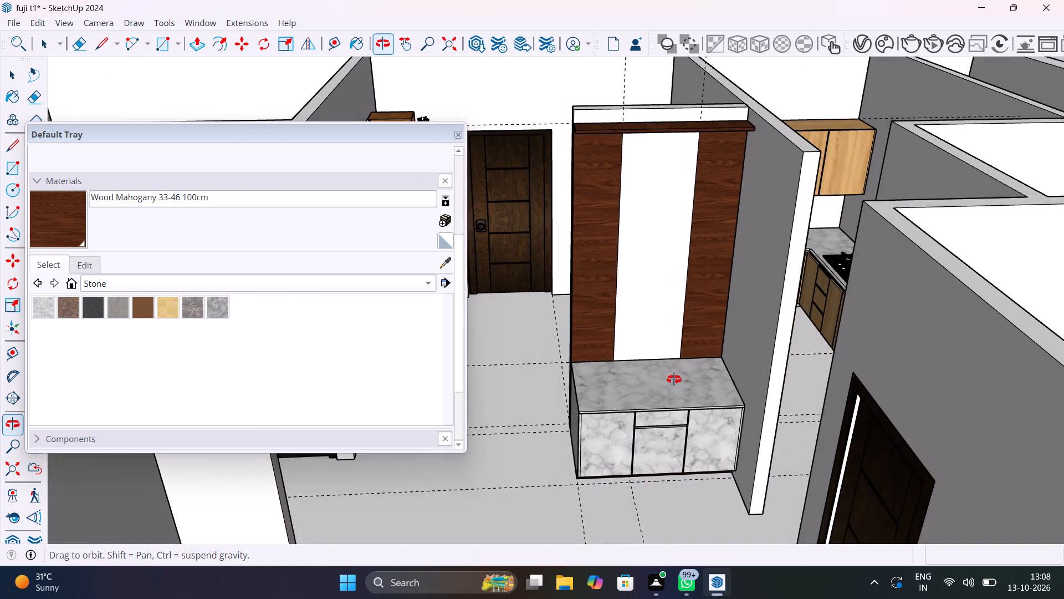
{"action": "middle_click_drag", "start_coordinate": [674, 379], "coordinate": [674, 380]}
{"action": "scroll", "coordinate": [582, 336], "scroll_direction": "up", "scroll_amount": 6}
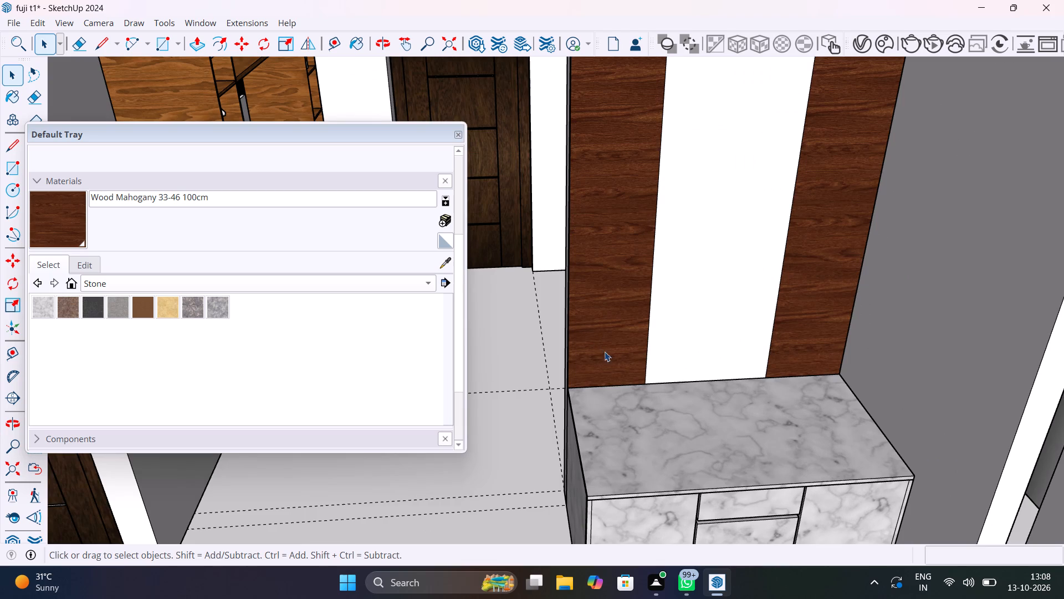
{"action": "scroll", "coordinate": [615, 381], "scroll_direction": "up", "scroll_amount": 5}
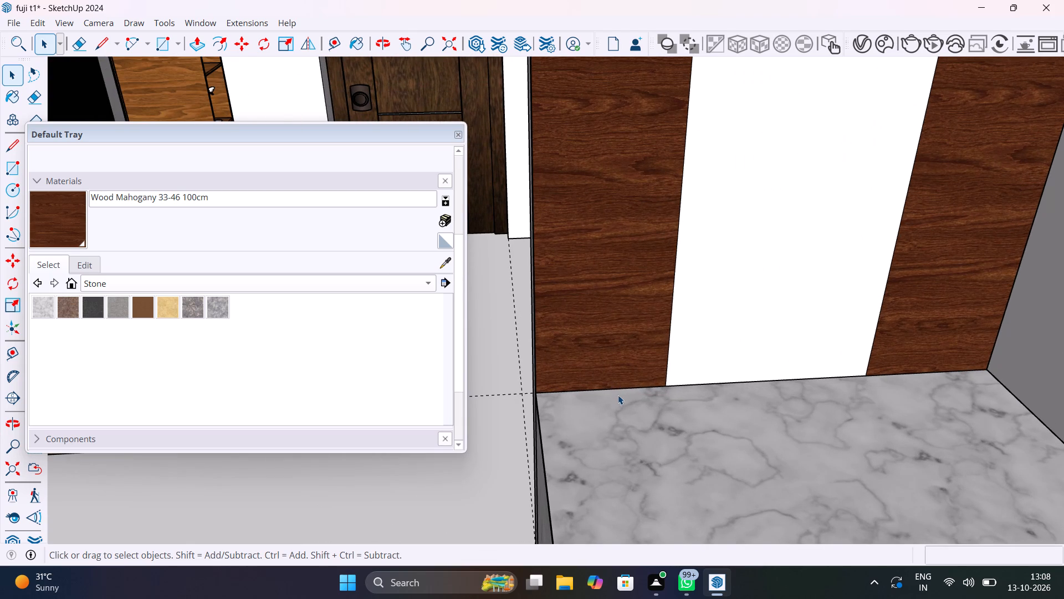
{"action": "middle_click_drag", "start_coordinate": [622, 397], "coordinate": [765, 484]}
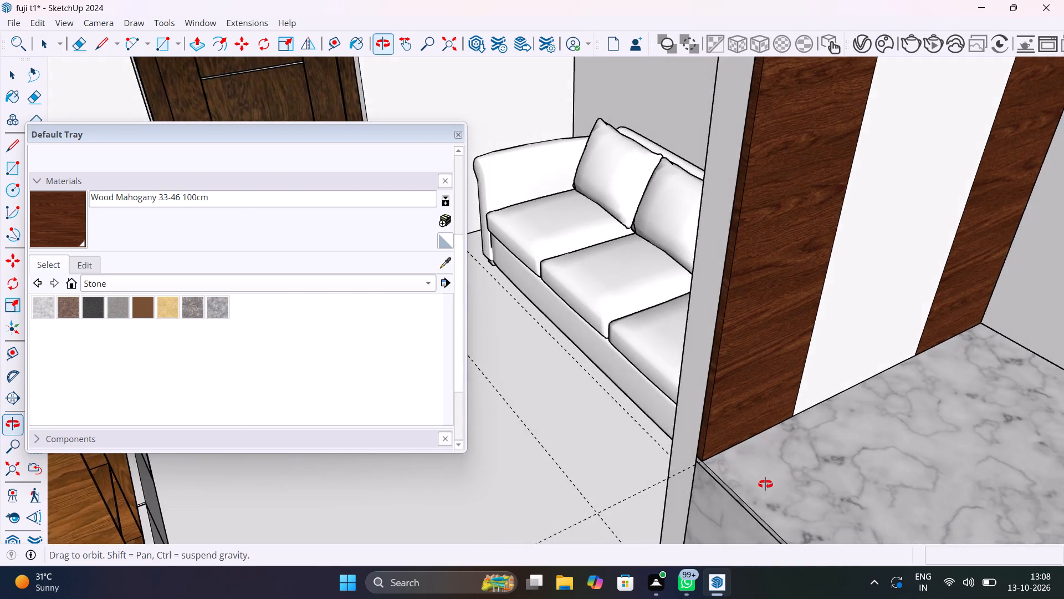
{"action": "middle_click_drag", "start_coordinate": [765, 484], "coordinate": [663, 435]}
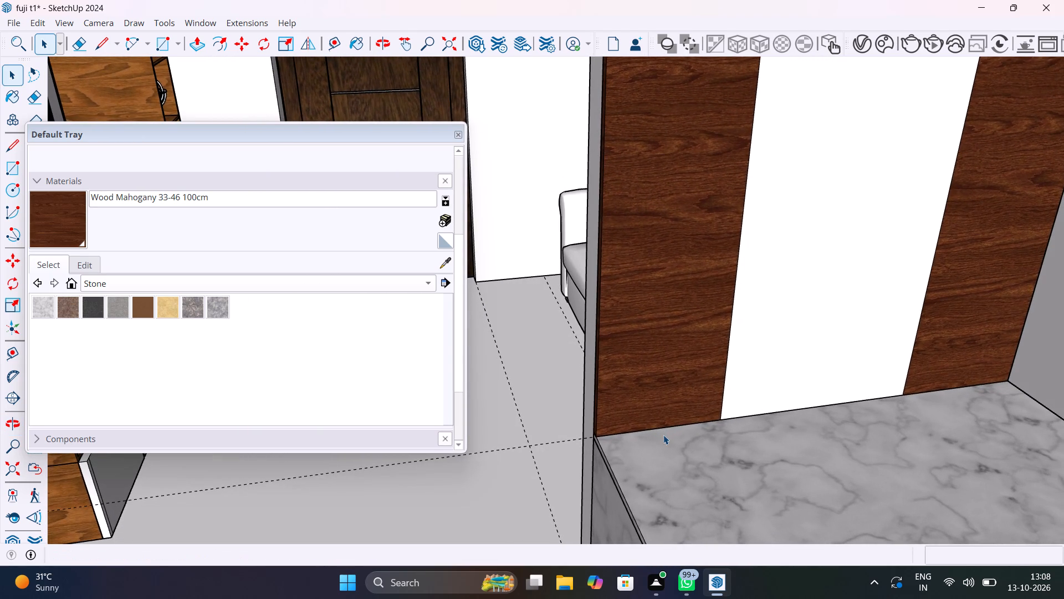
Place a horizontal guide about 1' 4" above the marble cabinet top on the back panel, plus a second guide 1" above it.
{"action": "key", "text": "t"}
{"action": "left_click", "coordinate": [658, 426]}
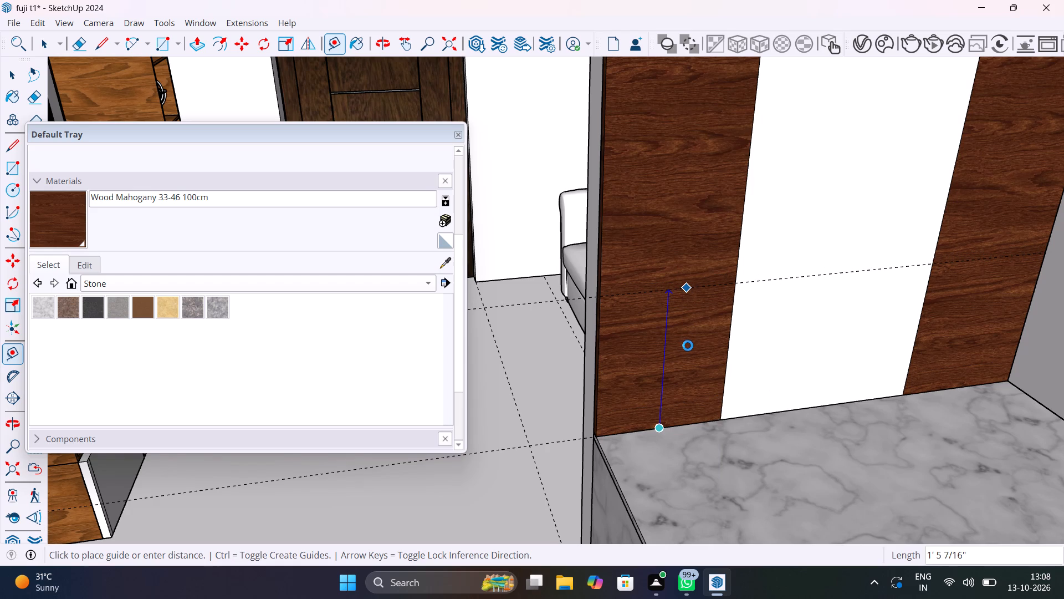
{"action": "left_click", "coordinate": [677, 307]}
{"action": "left_click", "coordinate": [697, 308]}
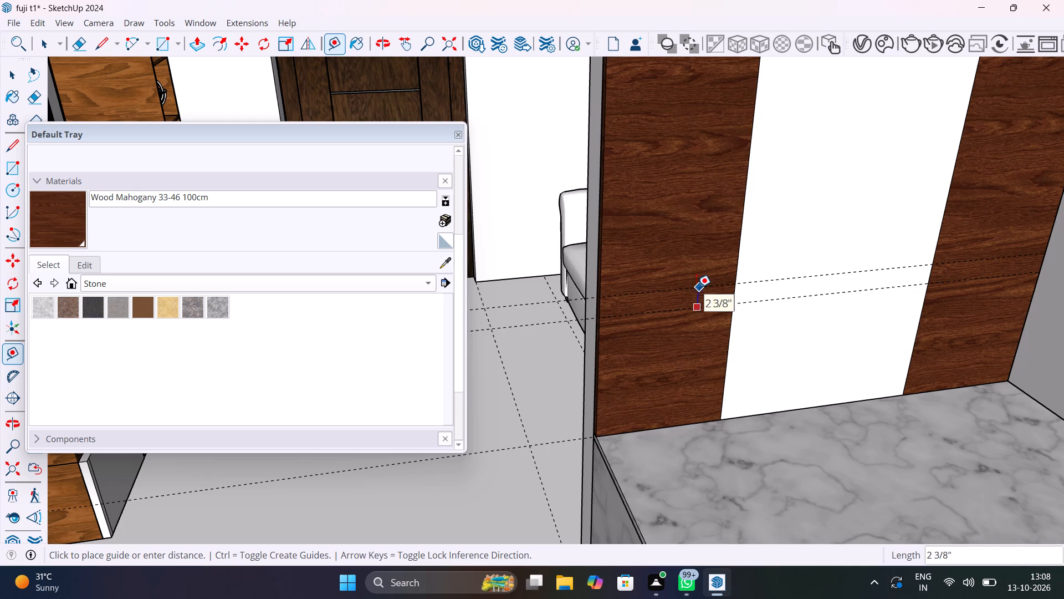
{"action": "type", "text": "1\""}
{"action": "key", "text": "Return"}
Add a horizontal guide on the back panel 2' above the upper guide of the 1" pair.
{"action": "scroll", "coordinate": [688, 283], "scroll_direction": "down", "scroll_amount": 6}
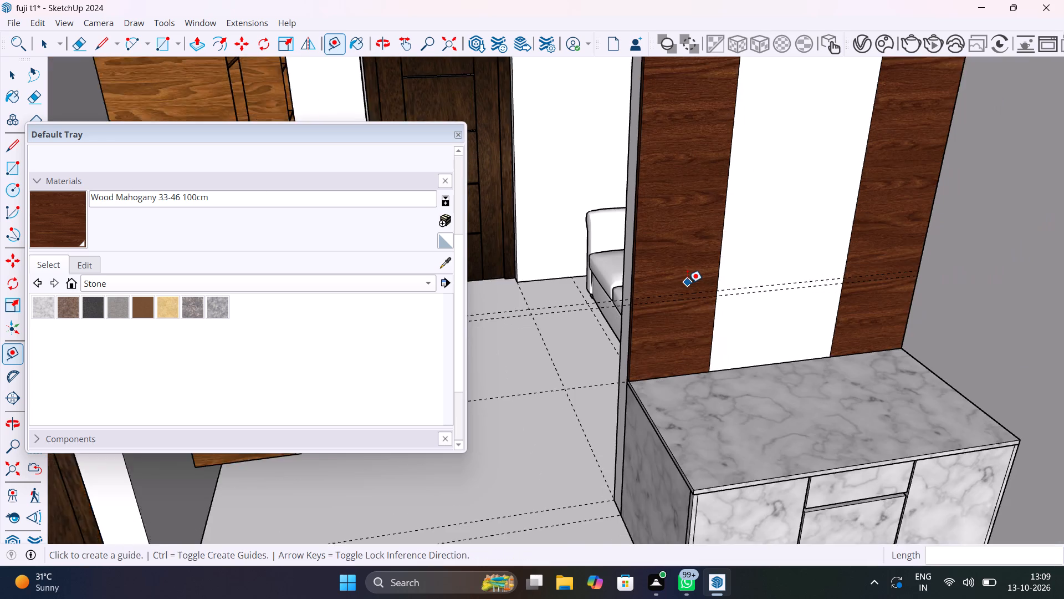
{"action": "scroll", "coordinate": [688, 281], "scroll_direction": "down", "scroll_amount": 9}
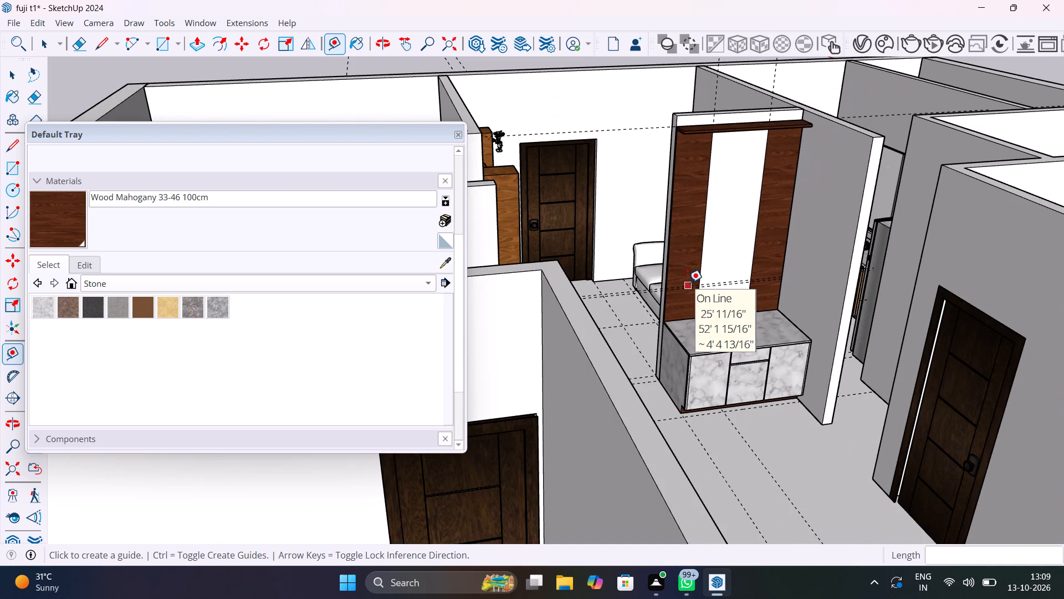
{"action": "scroll", "coordinate": [685, 277], "scroll_direction": "up", "scroll_amount": 5}
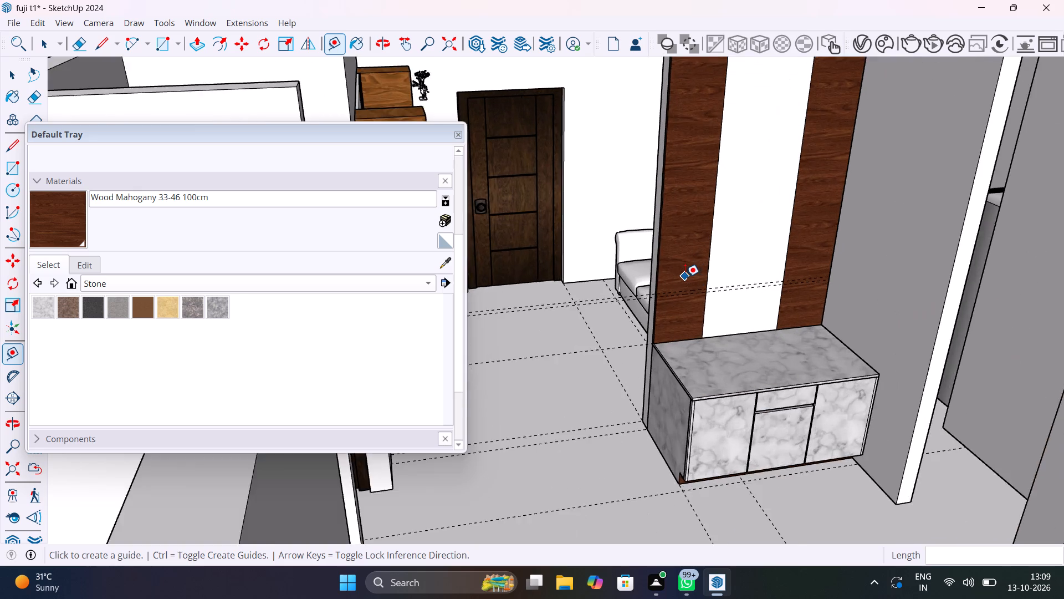
{"action": "scroll", "coordinate": [685, 277], "scroll_direction": "up", "scroll_amount": 4}
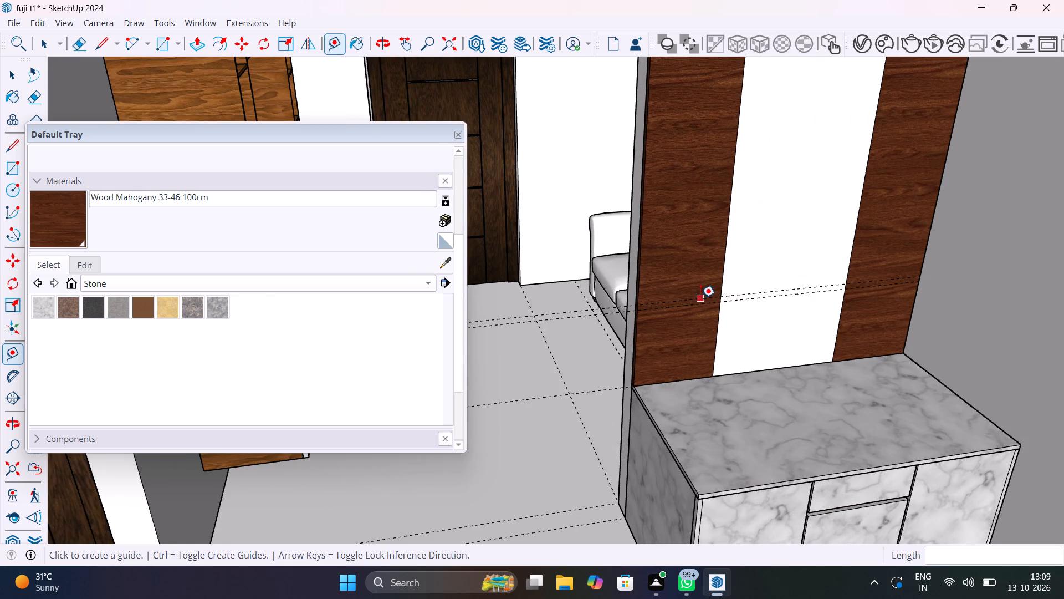
{"action": "left_click", "coordinate": [700, 297]}
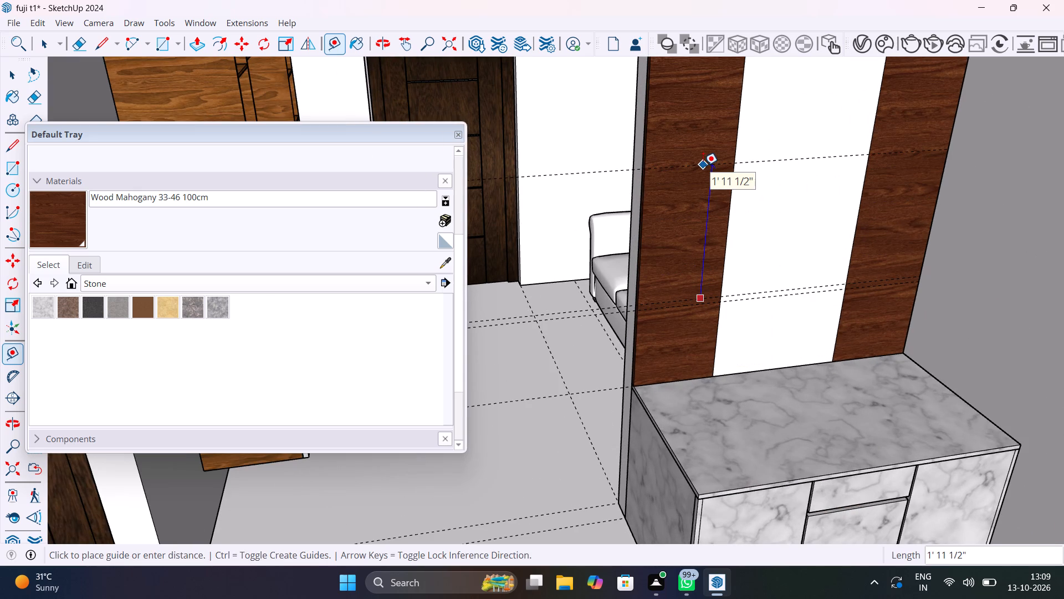
{"action": "key", "text": "apostrophe"}
{"action": "key", "text": "Delete"}
{"action": "key", "text": "BackSpace"}
{"action": "key", "text": "BackSpace"}
{"action": "type", "text": "1'"}
{"action": "key", "text": "Return"}
{"action": "type", "text": "2'"}
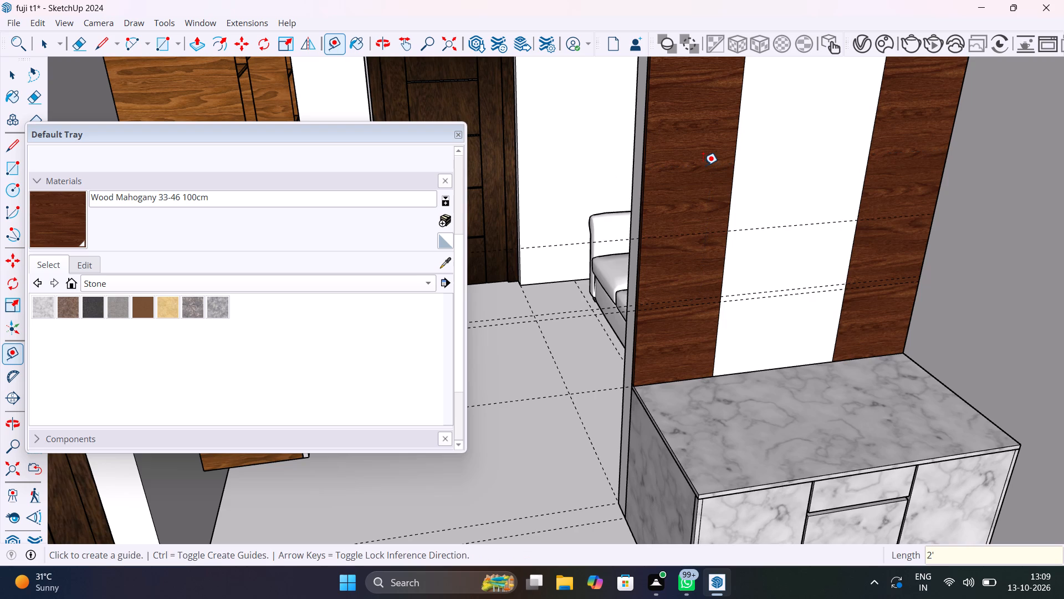
{"action": "key", "text": "Return"}
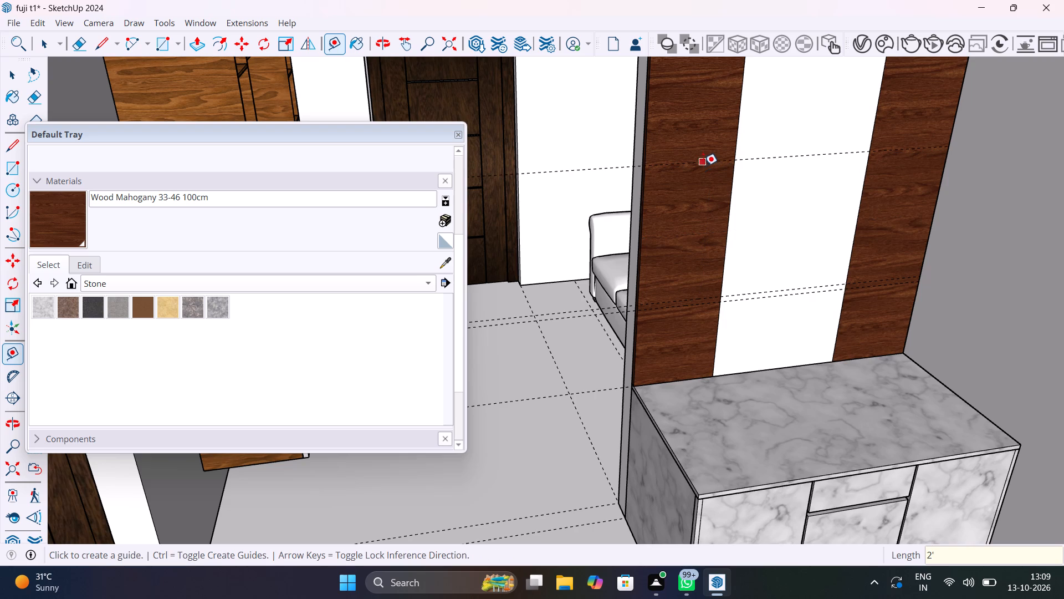
Add a guide 1" above the newest horizontal guide to mark the middle shelf's thickness.
{"action": "scroll", "coordinate": [705, 177], "scroll_direction": "down", "scroll_amount": 11}
{"action": "middle_click_drag", "start_coordinate": [705, 176], "coordinate": [697, 193], "text": "shift"}
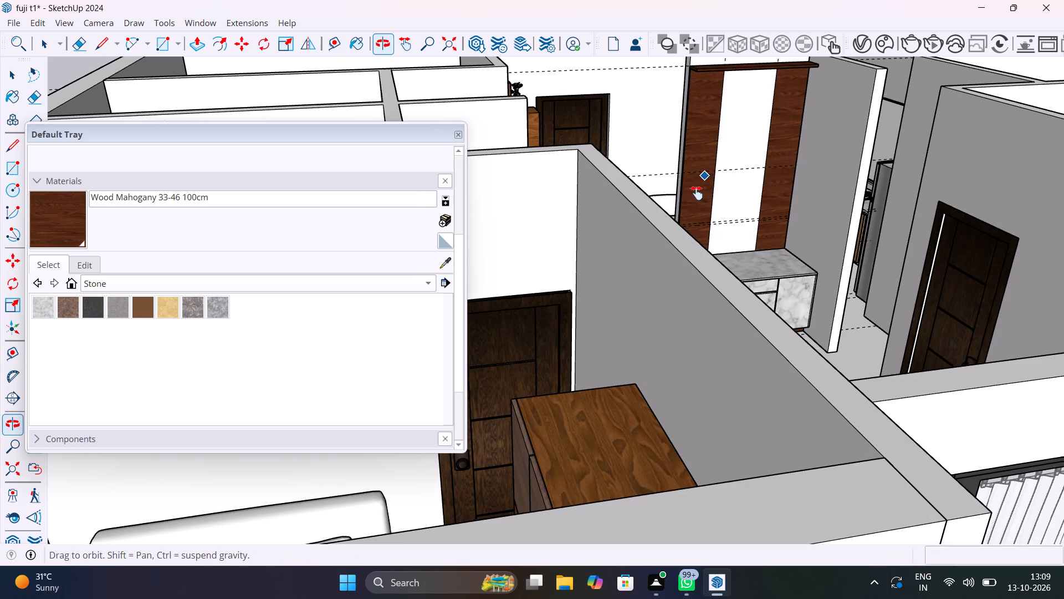
{"action": "middle_click_drag", "start_coordinate": [697, 193], "coordinate": [603, 236], "text": "shift"}
{"action": "scroll", "coordinate": [672, 258], "scroll_direction": "up", "scroll_amount": 11}
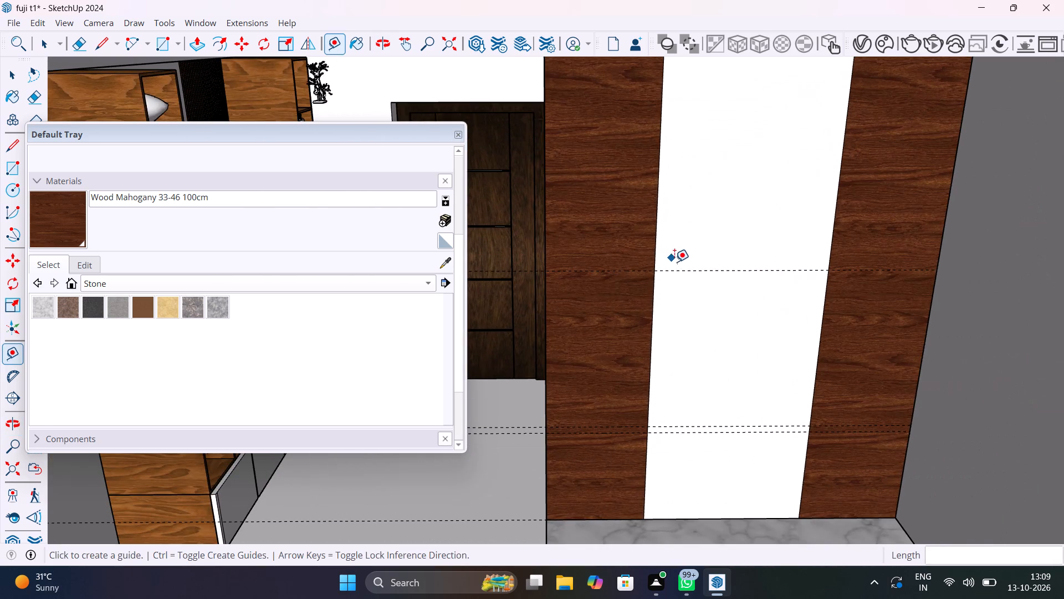
{"action": "left_click", "coordinate": [677, 270]}
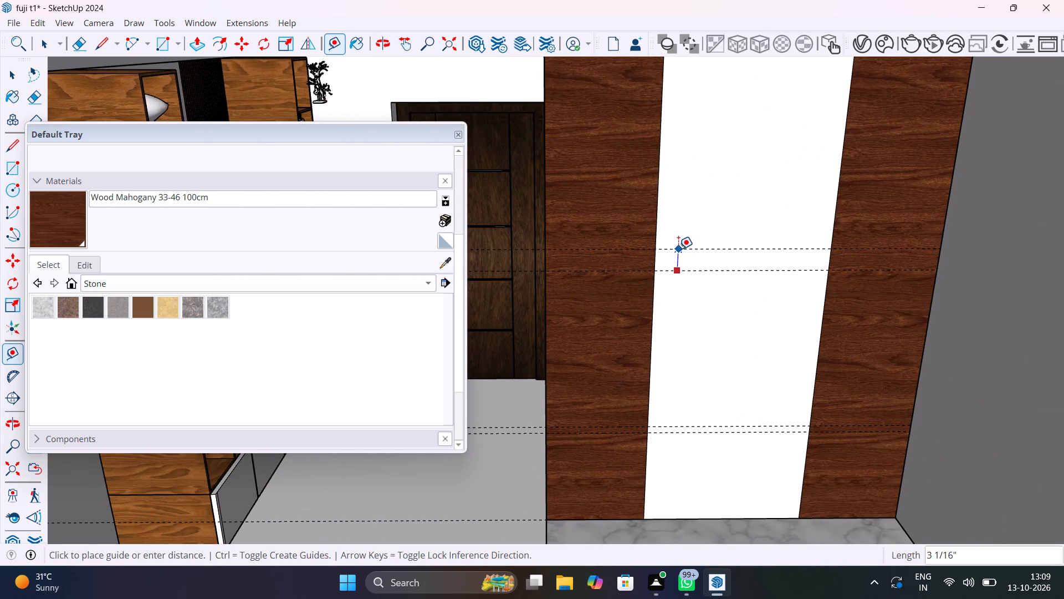
{"action": "type", "text": "1\""}
{"action": "key", "text": "Return"}
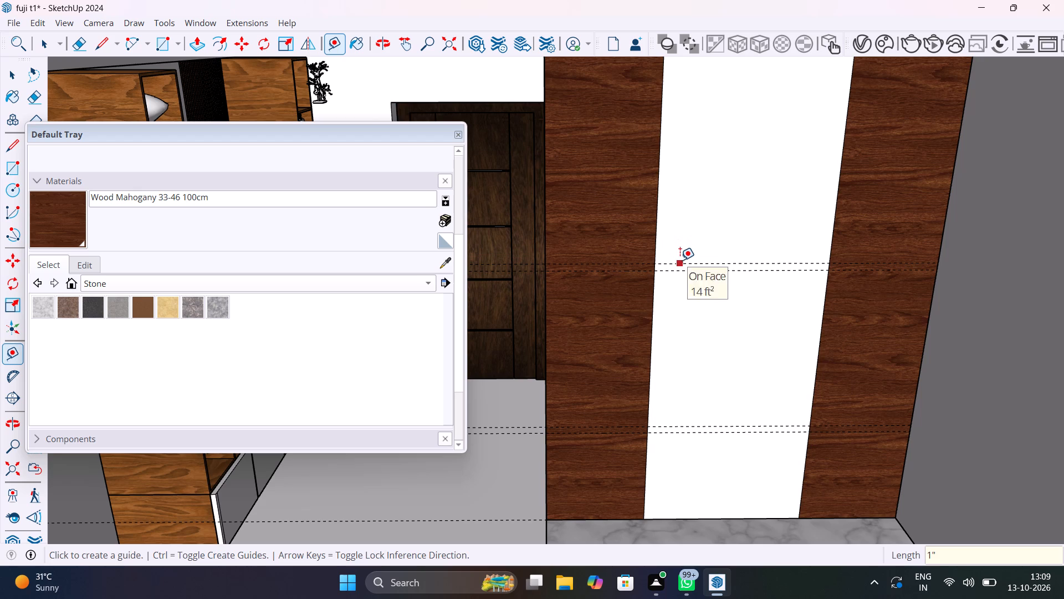
Mark the top shelf position with a guide 2' above the middle pair and another guide 1" above that one.
{"action": "left_click", "coordinate": [680, 260]}
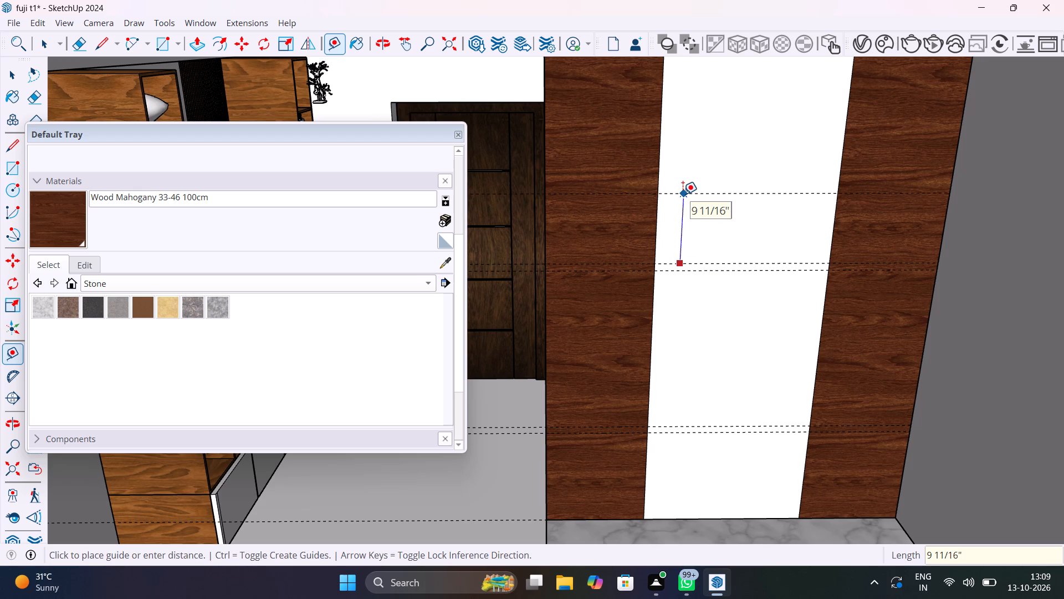
{"action": "type", "text": "2'"}
{"action": "key", "text": "Return"}
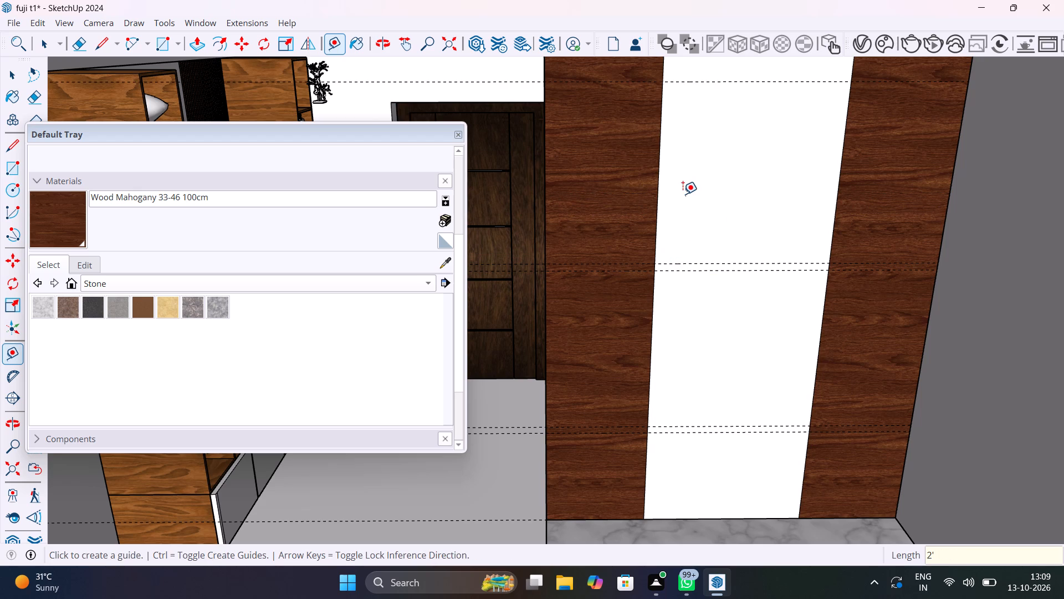
{"action": "scroll", "coordinate": [683, 195], "scroll_direction": "down", "scroll_amount": 5}
{"action": "middle_click_drag", "start_coordinate": [683, 194], "coordinate": [681, 362], "text": "shift"}
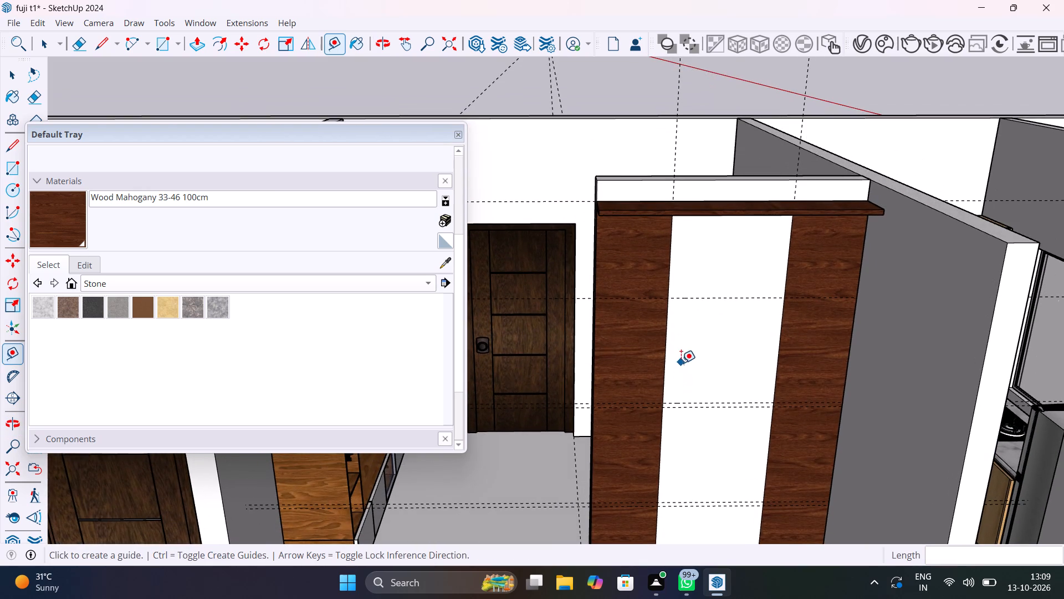
{"action": "scroll", "coordinate": [668, 266], "scroll_direction": "up", "scroll_amount": 5}
{"action": "left_click", "coordinate": [690, 320]}
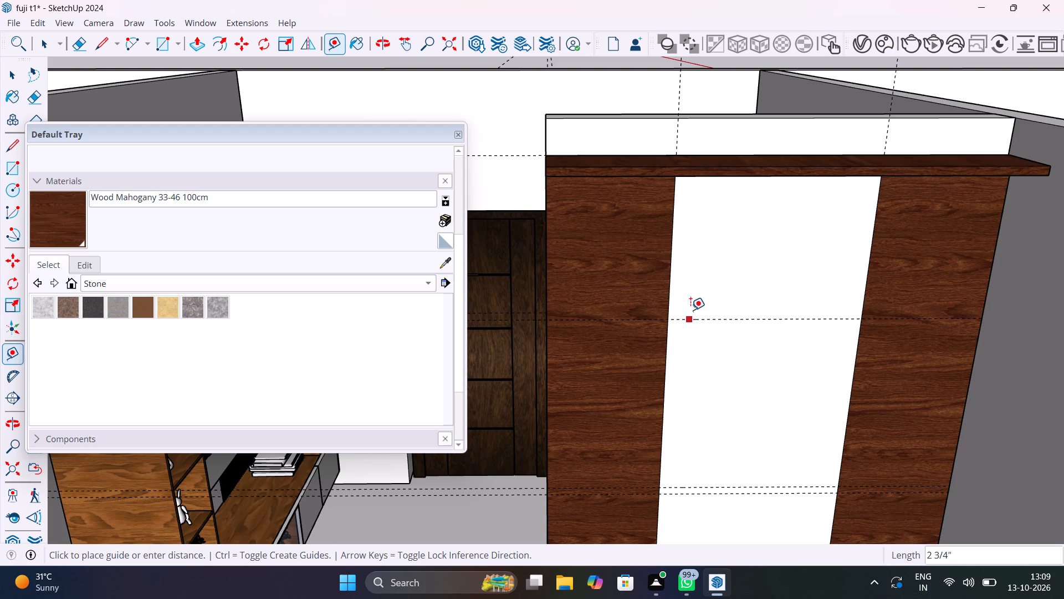
{"action": "type", "text": "1\""}
{"action": "key", "text": "Return"}
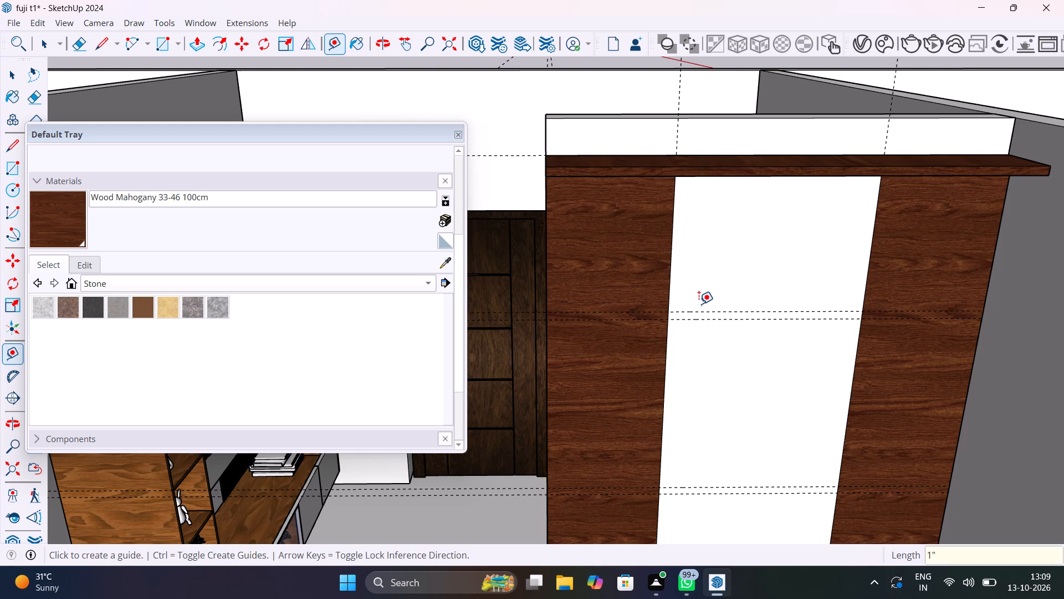
{"action": "key", "text": "space"}
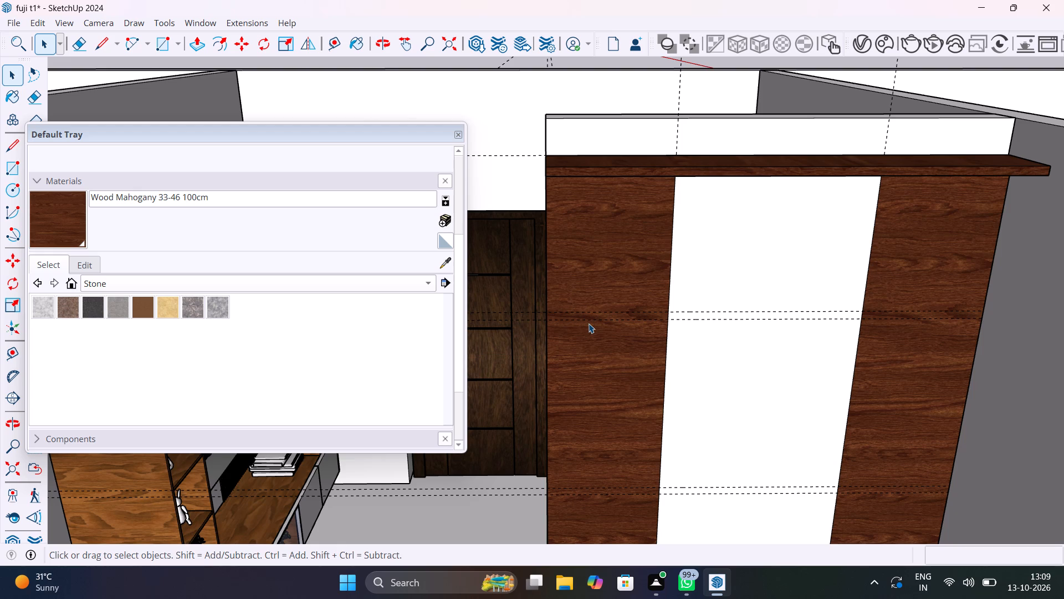
Draw a 1" by about 1' 2 11/16" rectangle between the top pair of guides, across the mahogany strip nearer the door.
{"action": "scroll", "coordinate": [569, 311], "scroll_direction": "up", "scroll_amount": 10}
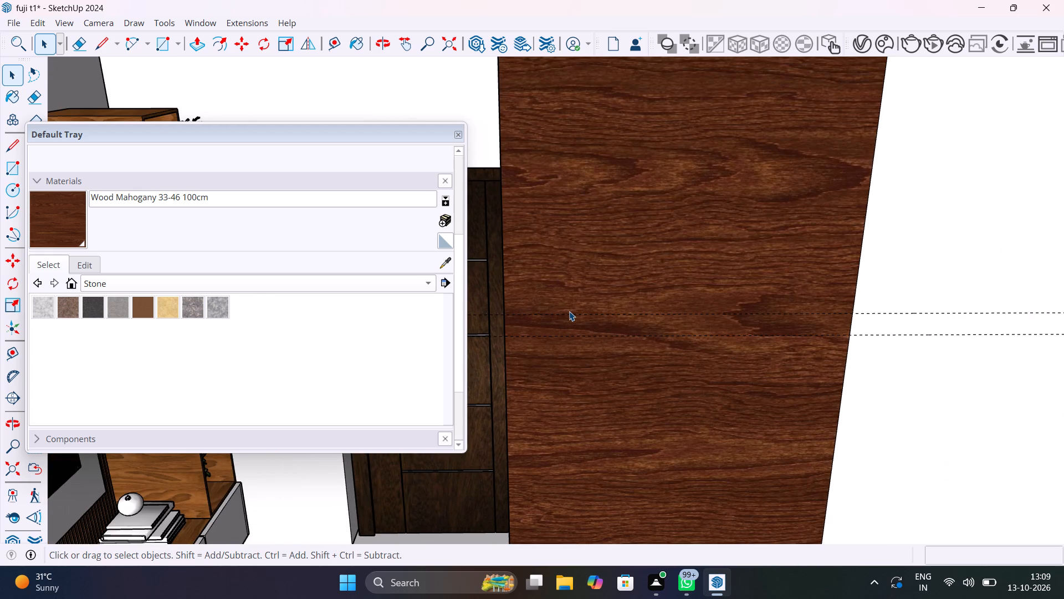
{"action": "key", "text": "r"}
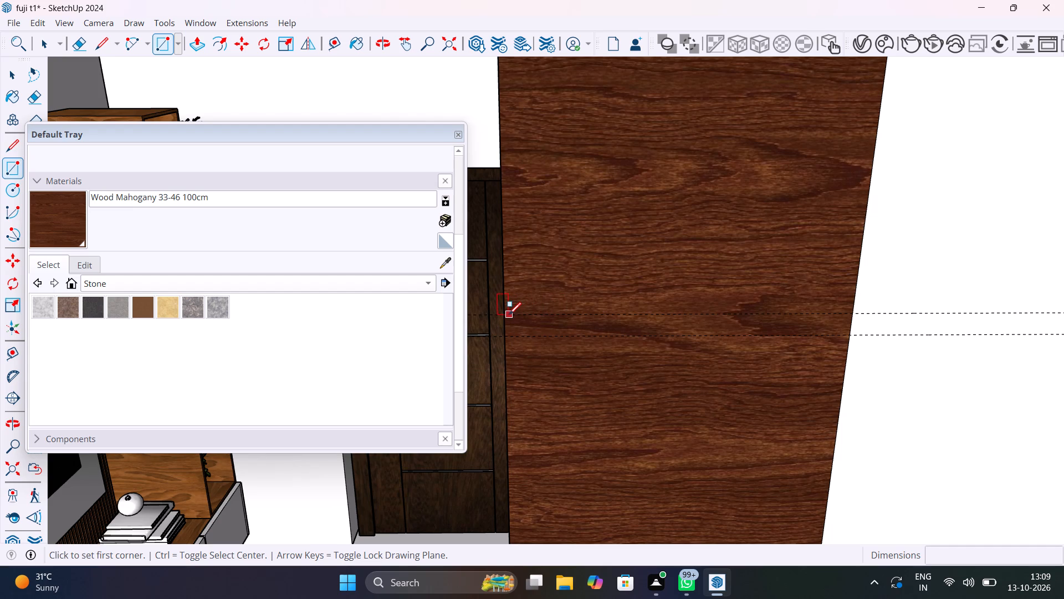
{"action": "left_click", "coordinate": [506, 315]}
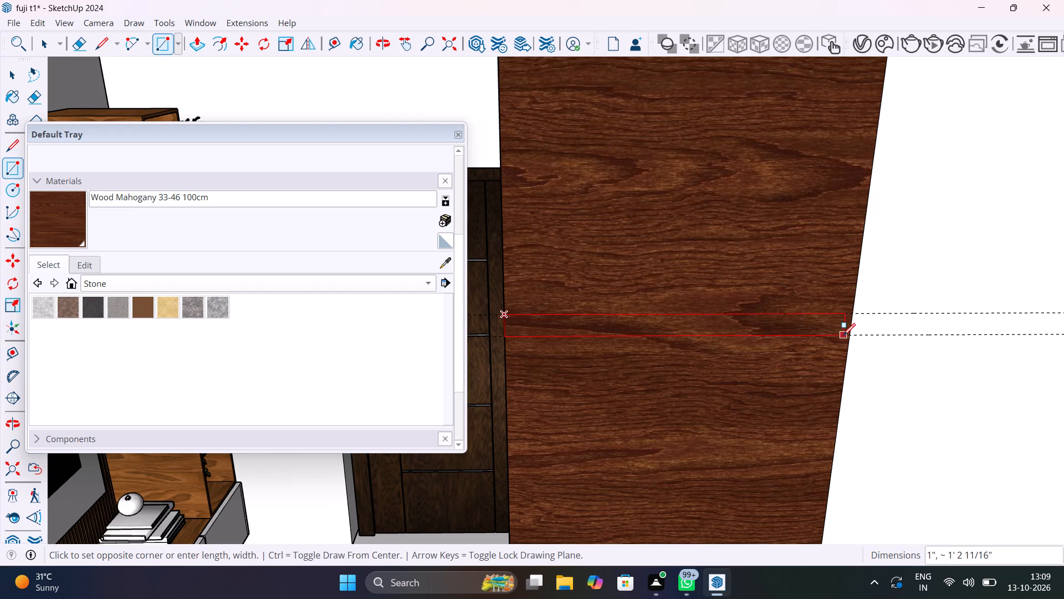
{"action": "left_click", "coordinate": [847, 336]}
{"action": "scroll", "coordinate": [806, 341], "scroll_direction": "down", "scroll_amount": 14}
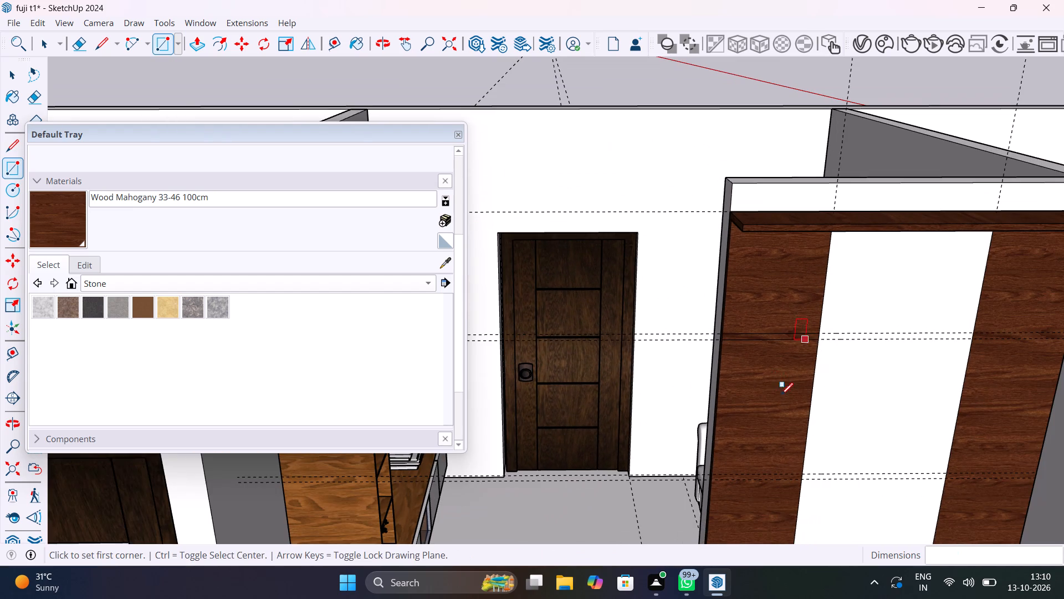
{"action": "middle_click_drag", "start_coordinate": [775, 412], "coordinate": [670, 276], "text": "shift"}
{"action": "scroll", "coordinate": [627, 358], "scroll_direction": "up", "scroll_amount": 5}
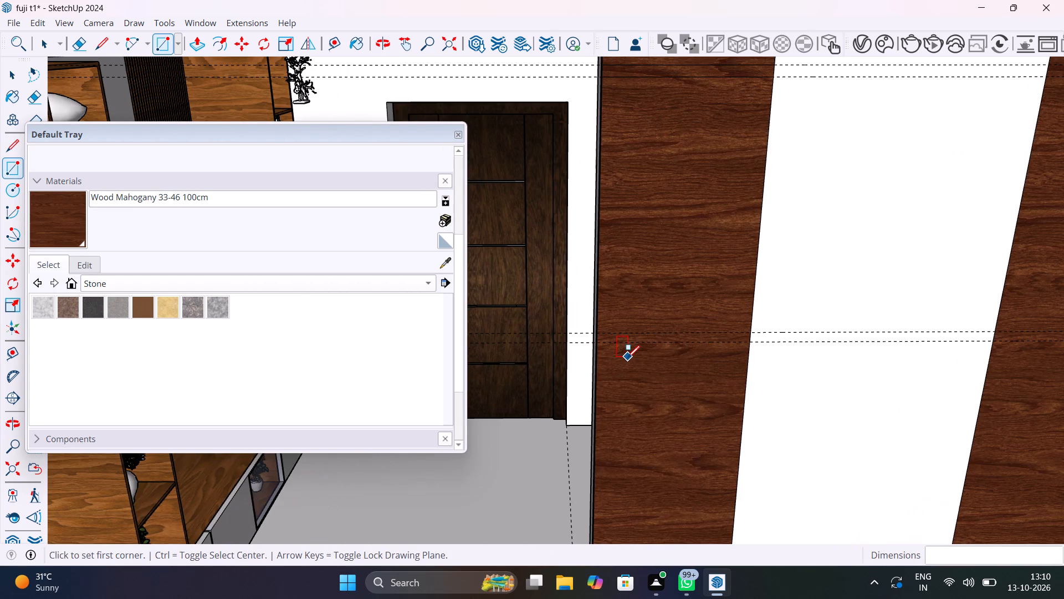
{"action": "key", "text": "space"}
Push/Pull the thin rectangle on the mahogany strip outward 1' to form the top shelf.
{"action": "scroll", "coordinate": [659, 357], "scroll_direction": "down", "scroll_amount": 7}
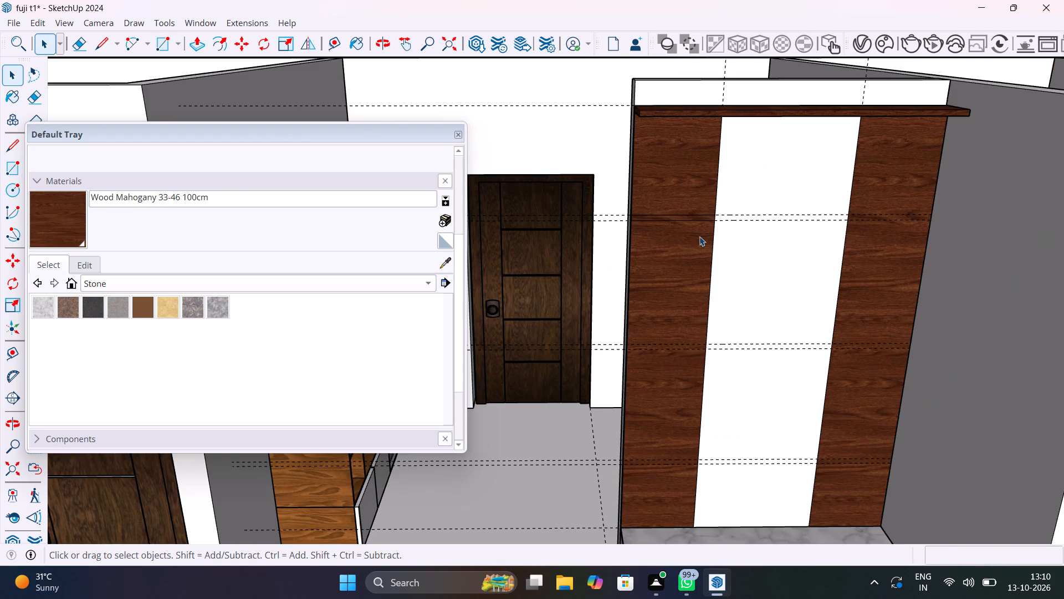
{"action": "scroll", "coordinate": [702, 217], "scroll_direction": "up", "scroll_amount": 10}
{"action": "left_click", "coordinate": [702, 217]}
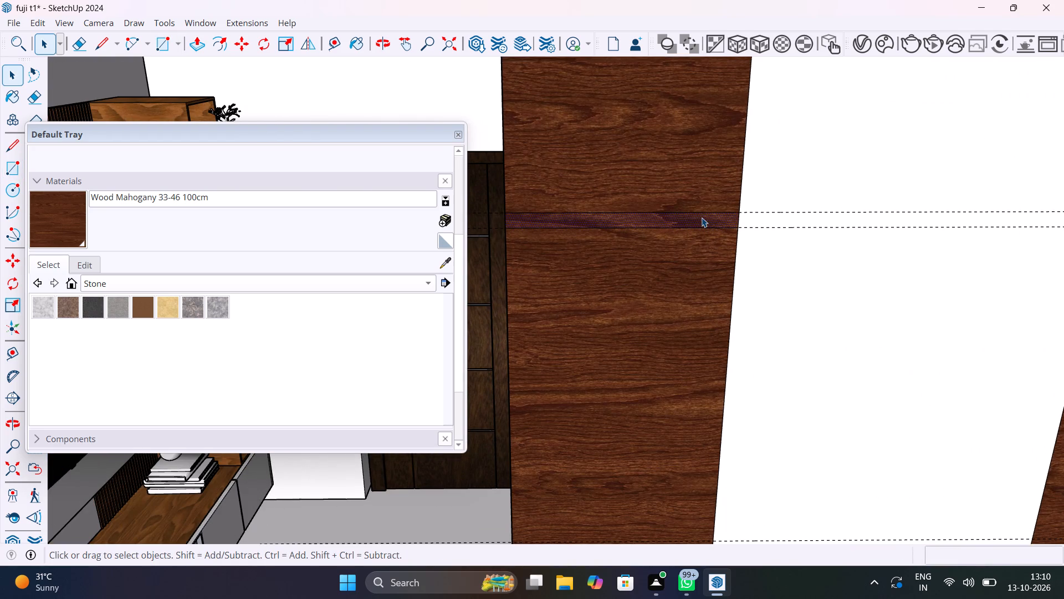
{"action": "key", "text": "p"}
{"action": "left_click", "coordinate": [702, 217]}
{"action": "scroll", "coordinate": [710, 242], "scroll_direction": "down", "scroll_amount": 12}
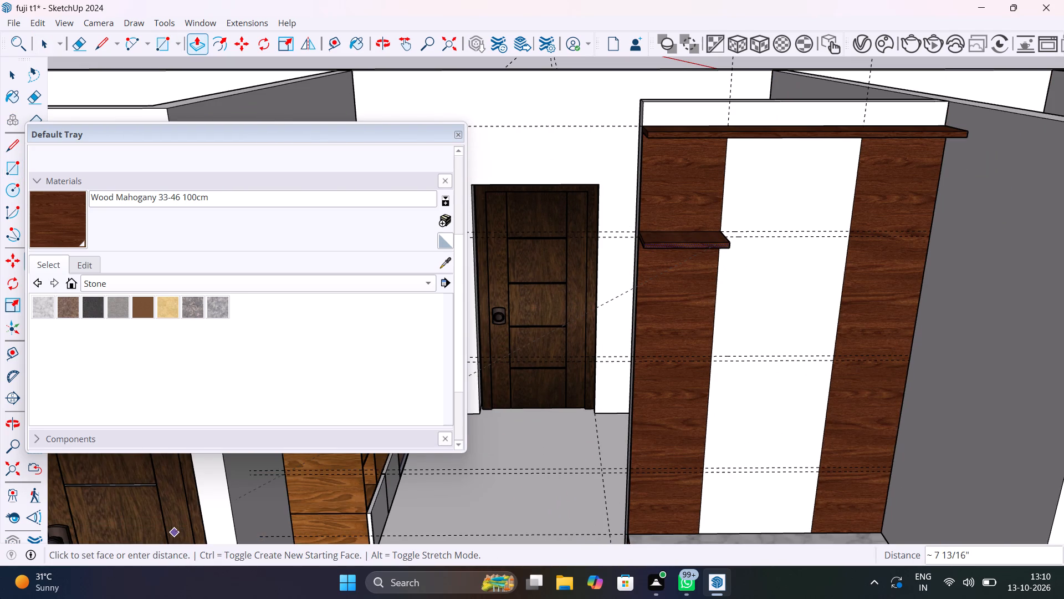
{"action": "key", "text": "1"}
{"action": "key", "text": "apostrophe"}
{"action": "key", "text": "Return"}
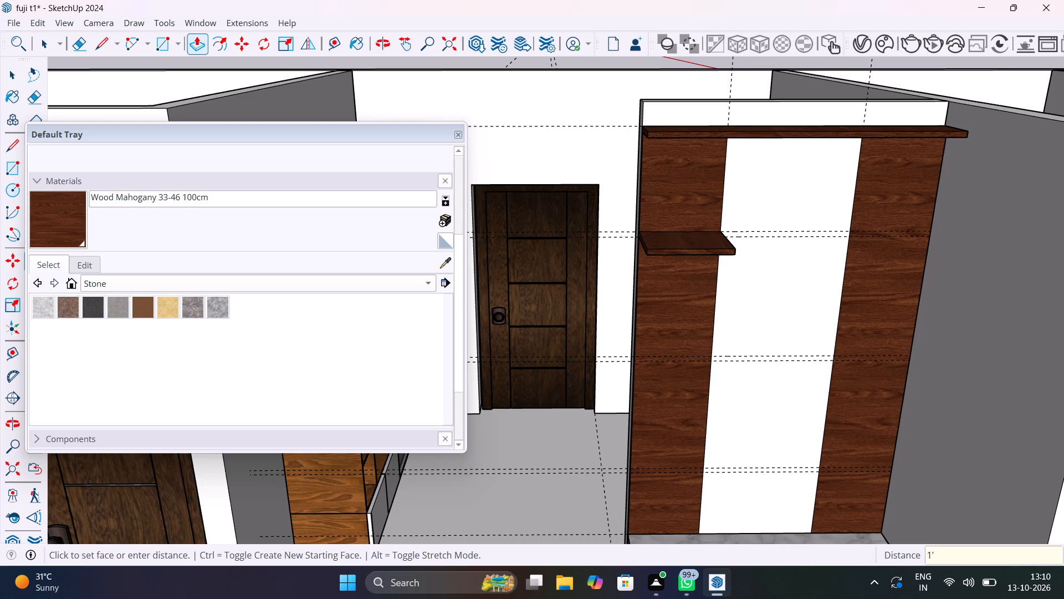
{"action": "scroll", "coordinate": [718, 229], "scroll_direction": "up", "scroll_amount": 8}
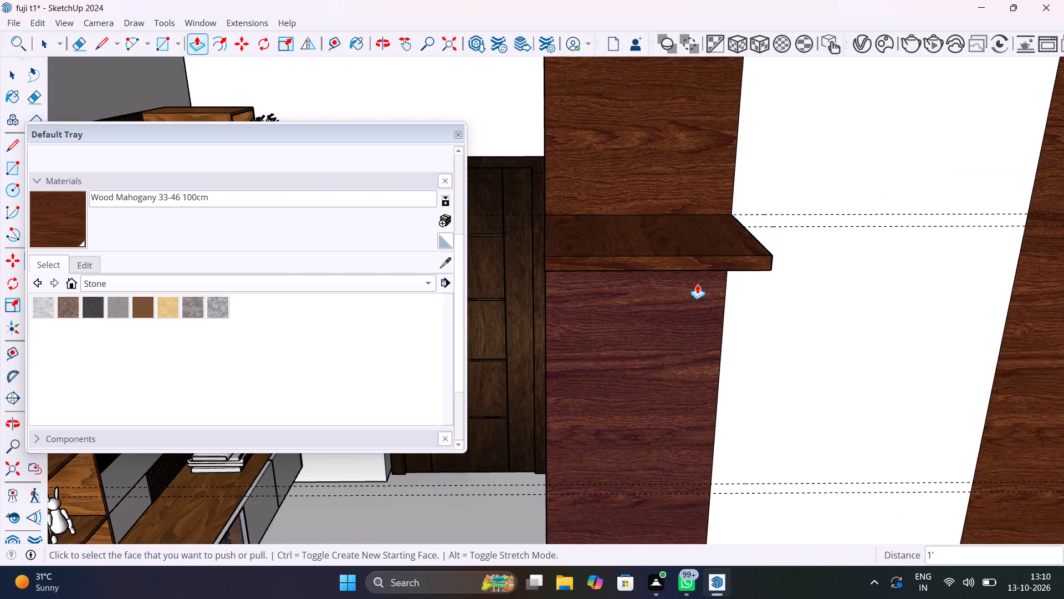
Draw a thin rectangle between the middle pair of guides, across the mahogany strip nearer the door.
{"action": "middle_click_drag", "start_coordinate": [691, 291], "coordinate": [905, 312]}
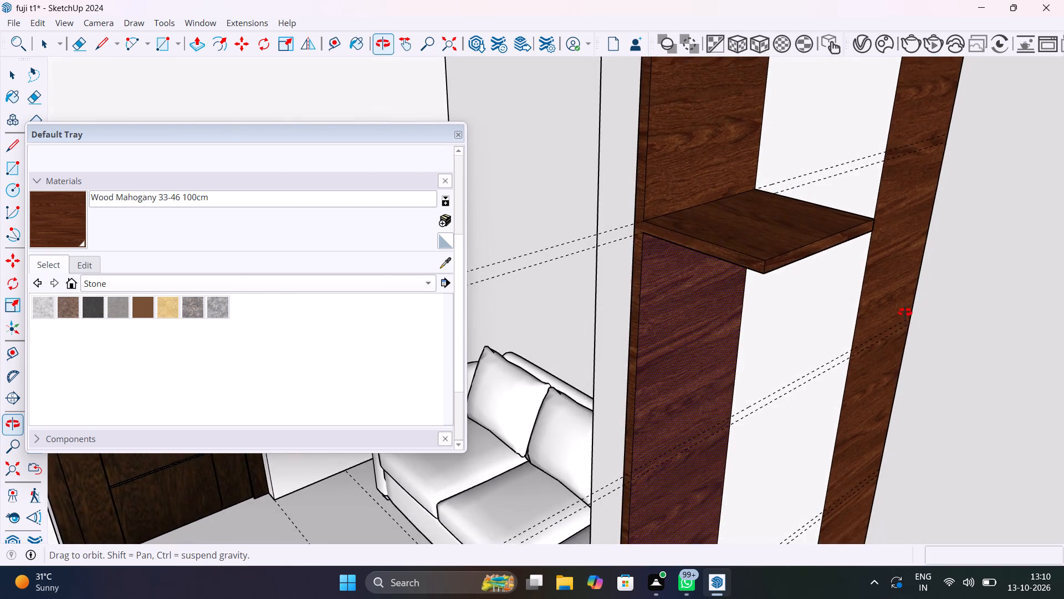
{"action": "middle_click_drag", "start_coordinate": [905, 312], "coordinate": [862, 272]}
{"action": "key", "text": "space"}
{"action": "left_click", "coordinate": [792, 224]}
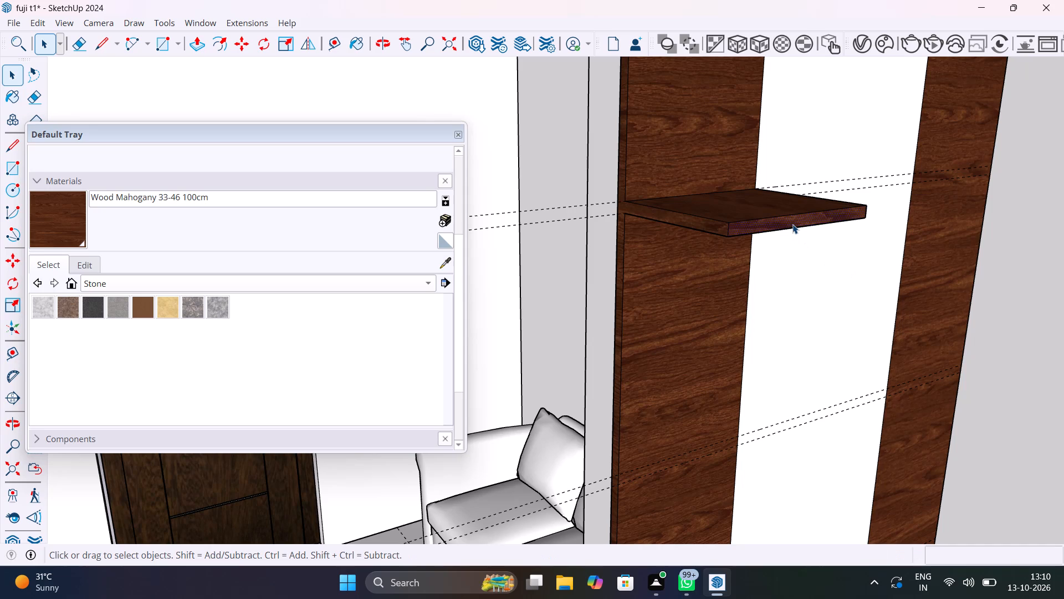
{"action": "scroll", "coordinate": [682, 466], "scroll_direction": "up", "scroll_amount": 2}
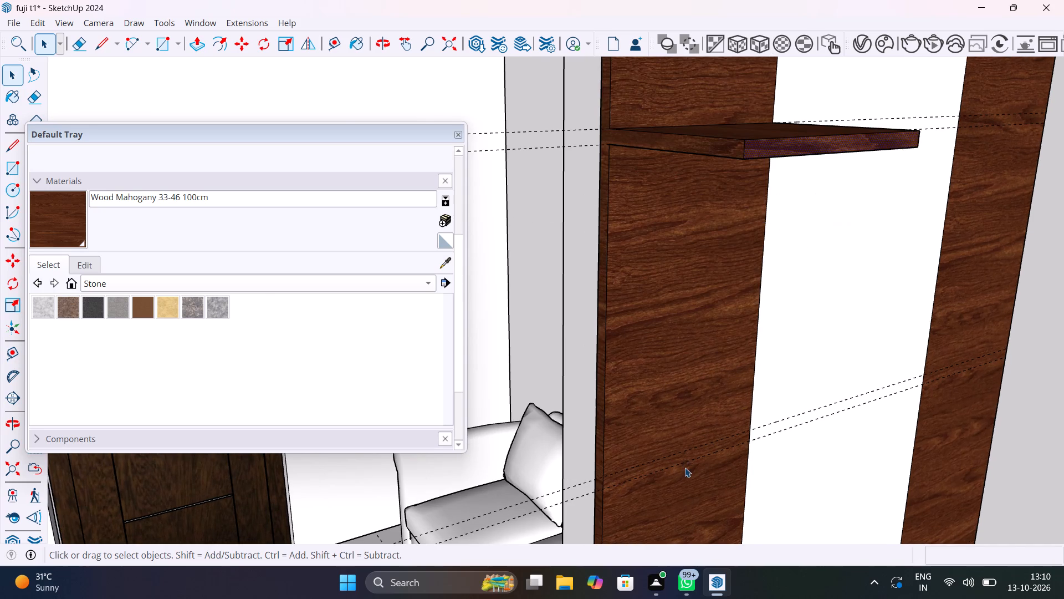
{"action": "middle_click_drag", "start_coordinate": [679, 465], "coordinate": [634, 360], "text": "shift"}
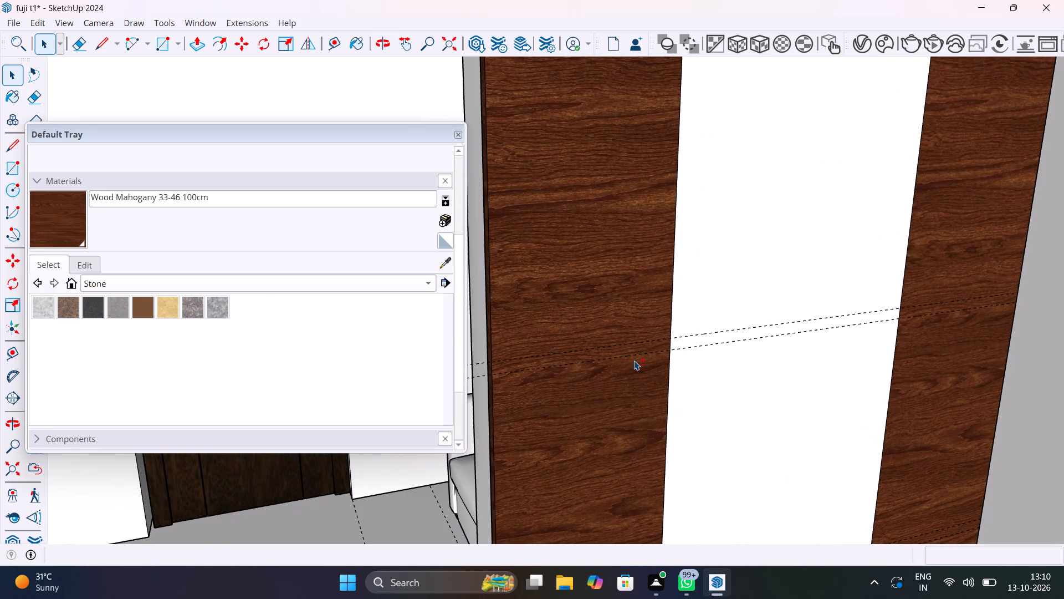
{"action": "key", "text": "r"}
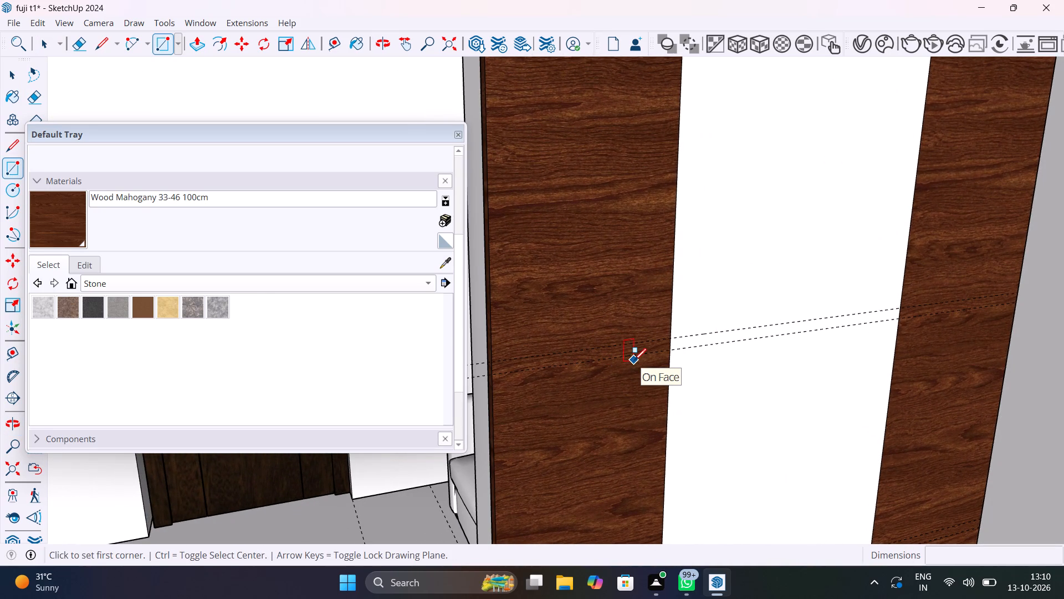
{"action": "left_click", "coordinate": [495, 361]}
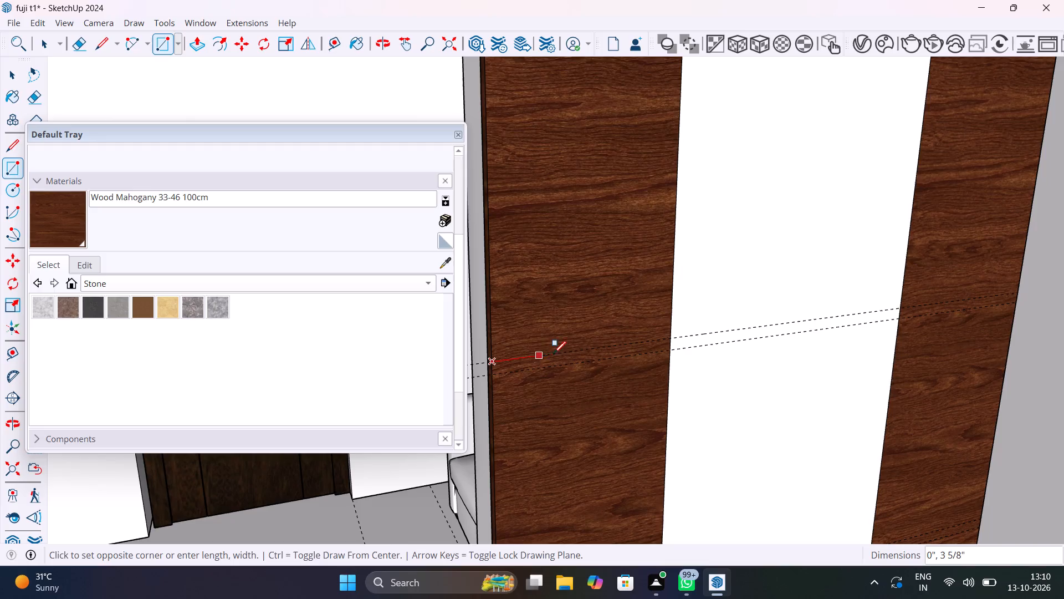
{"action": "left_click", "coordinate": [671, 349]}
Draw a rectangle about 1" by 1' 3" between the bottom pair of guides, across the mahogany strip nearer the door.
{"action": "scroll", "coordinate": [602, 371], "scroll_direction": "down", "scroll_amount": 4}
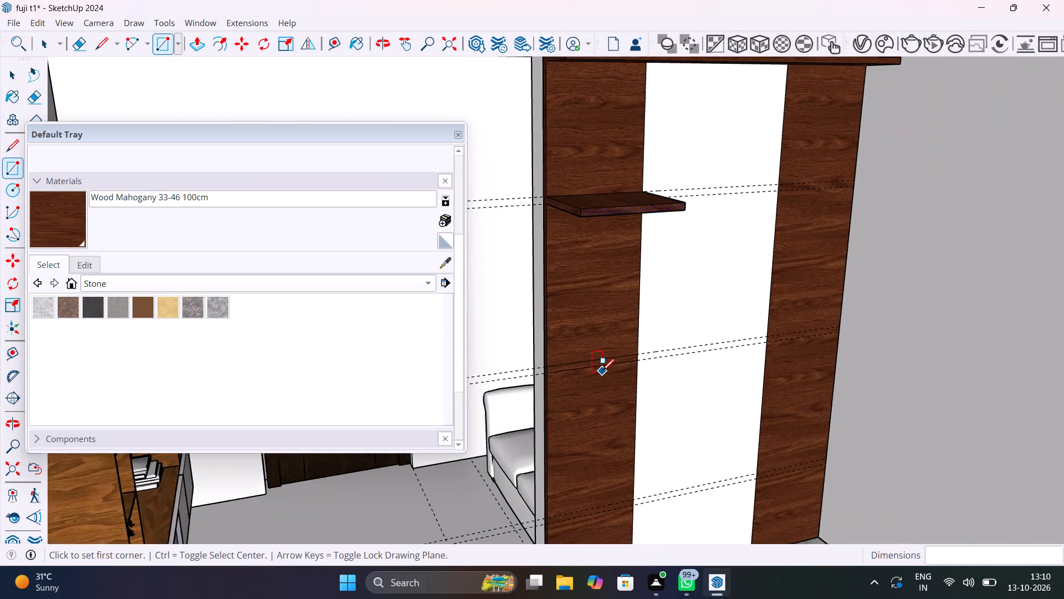
{"action": "scroll", "coordinate": [602, 371], "scroll_direction": "down", "scroll_amount": 6}
{"action": "scroll", "coordinate": [573, 476], "scroll_direction": "up", "scroll_amount": 11}
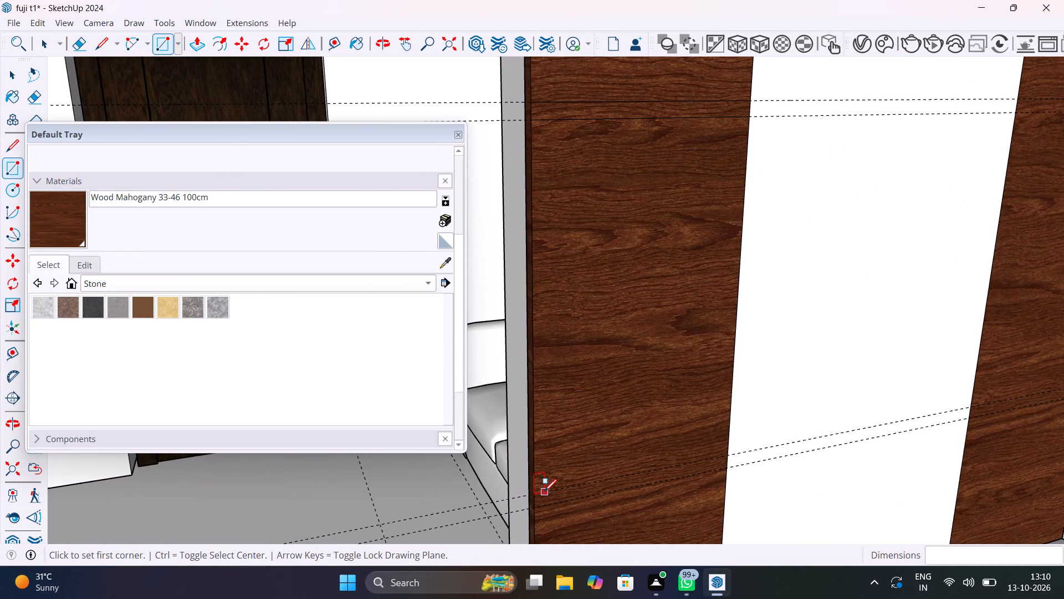
{"action": "left_click", "coordinate": [731, 467]}
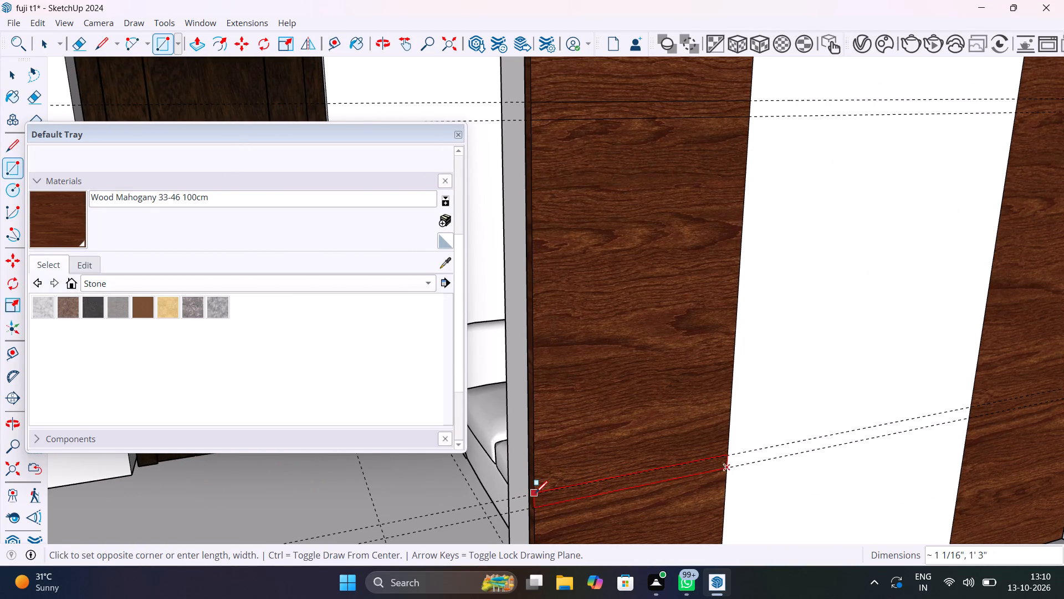
{"action": "scroll", "coordinate": [535, 493], "scroll_direction": "up", "scroll_amount": 11}
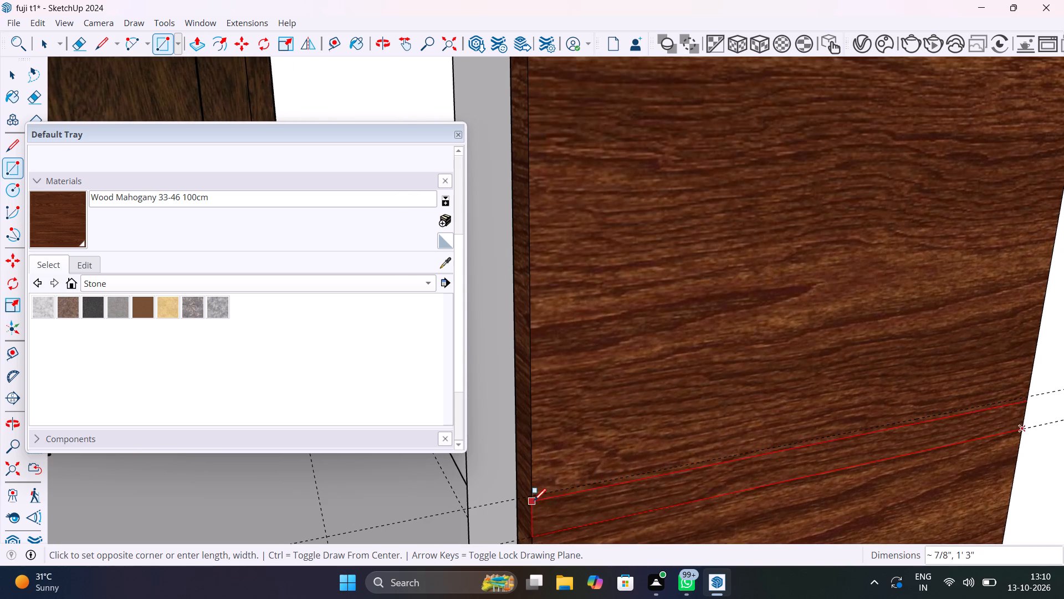
{"action": "left_click", "coordinate": [531, 498]}
Draw a thin rectangle between the bottom pair of guides, across the mahogany strip farther from the door.
{"action": "scroll", "coordinate": [571, 510], "scroll_direction": "down", "scroll_amount": 20}
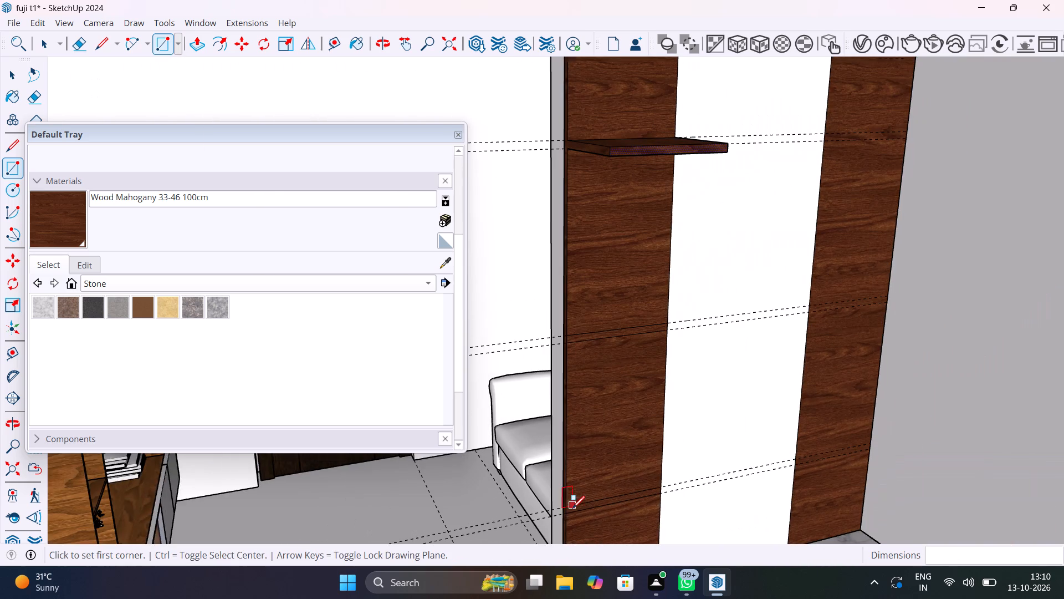
{"action": "middle_click_drag", "start_coordinate": [625, 517], "coordinate": [436, 483]}
{"action": "scroll", "coordinate": [641, 444], "scroll_direction": "up", "scroll_amount": 12}
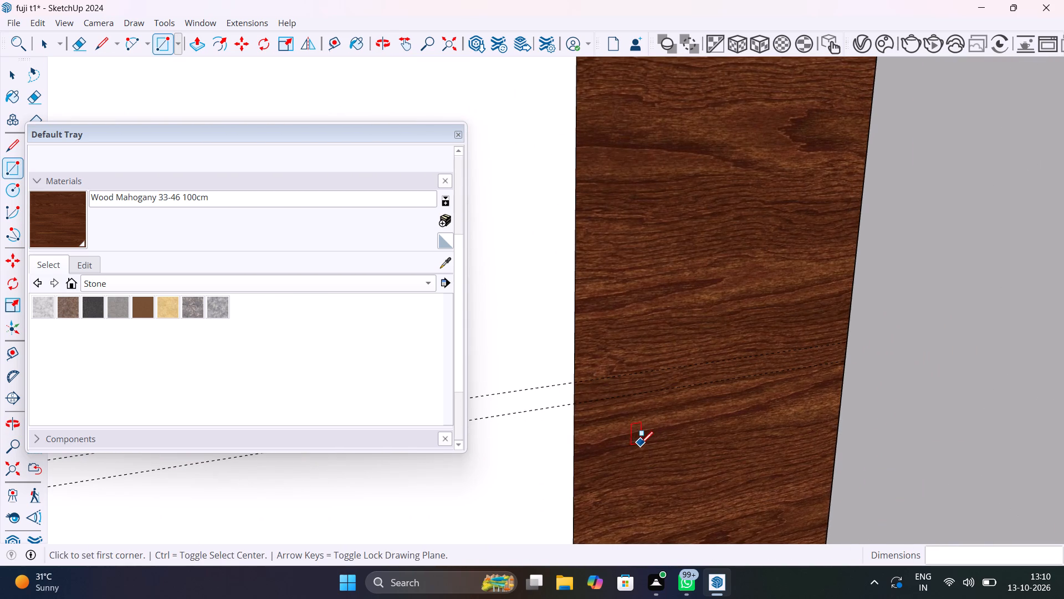
{"action": "left_click", "coordinate": [576, 380]}
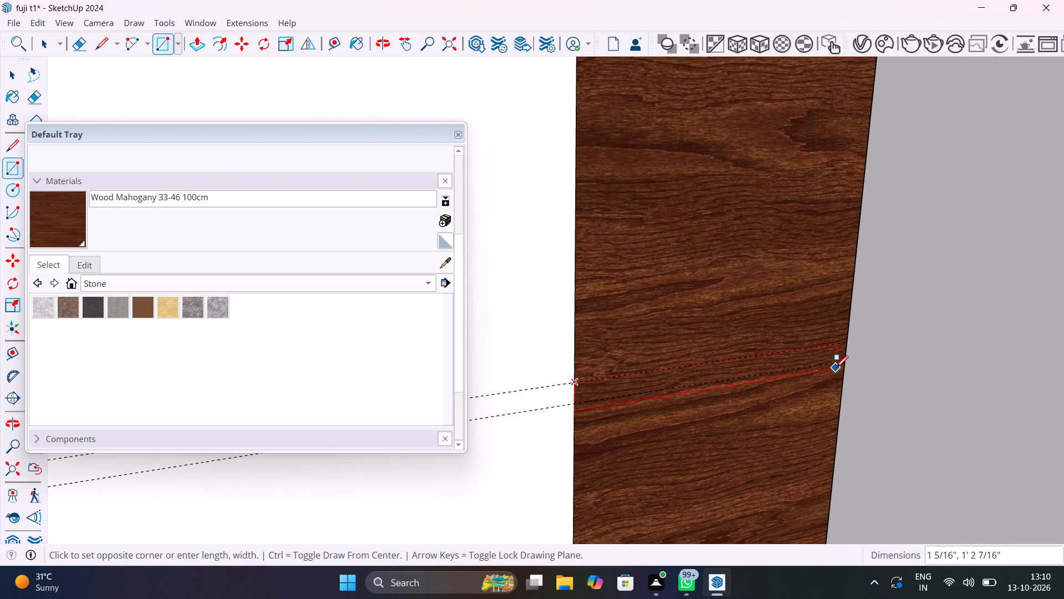
{"action": "left_click", "coordinate": [843, 361]}
Draw a 1" by 1' 3" rectangle between the middle pair of guides, across the mahogany strip farther from the door.
{"action": "scroll", "coordinate": [719, 414], "scroll_direction": "down", "scroll_amount": 14}
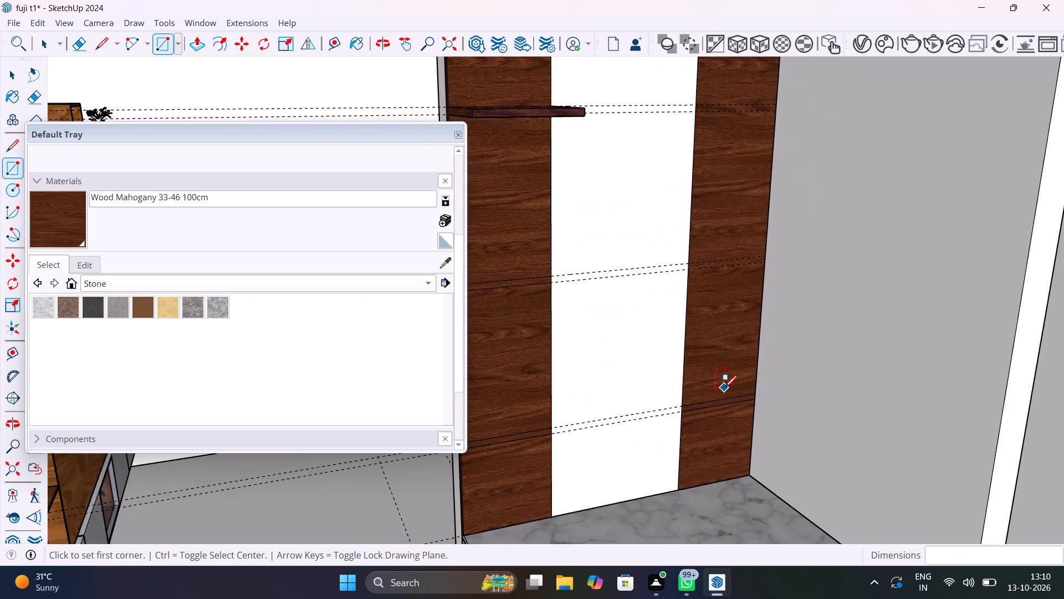
{"action": "middle_click_drag", "start_coordinate": [724, 388], "coordinate": [689, 518], "text": "shift"}
{"action": "scroll", "coordinate": [666, 405], "scroll_direction": "up", "scroll_amount": 11}
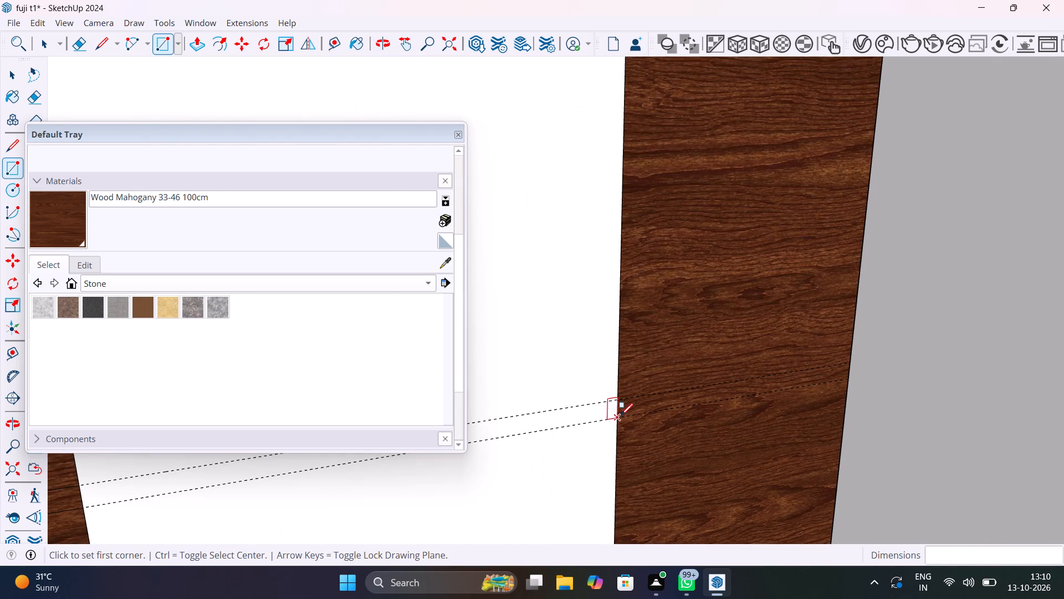
{"action": "left_click", "coordinate": [621, 416]}
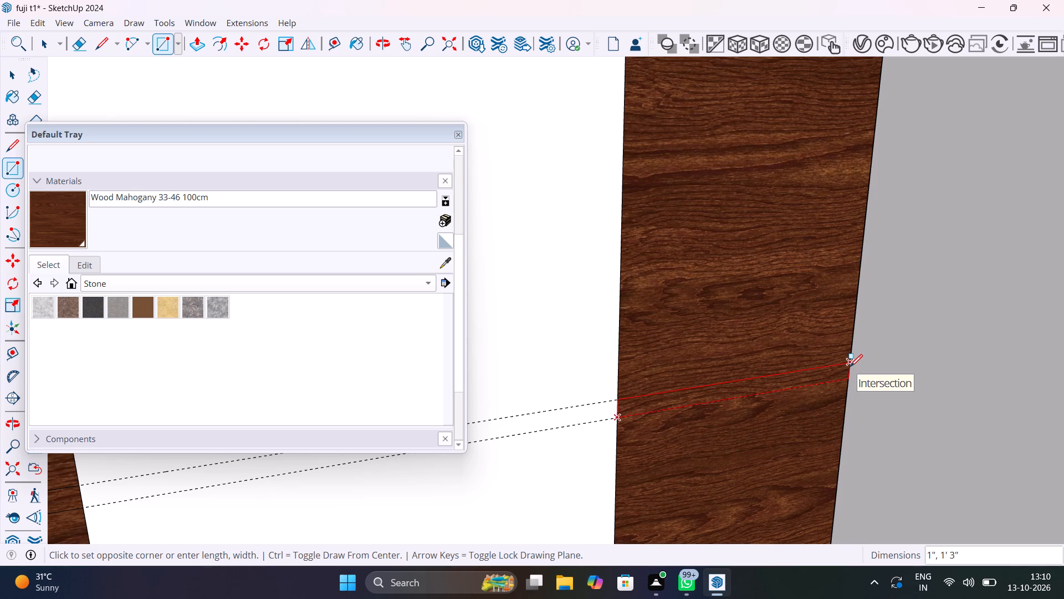
{"action": "scroll", "coordinate": [850, 367], "scroll_direction": "up", "scroll_amount": 10}
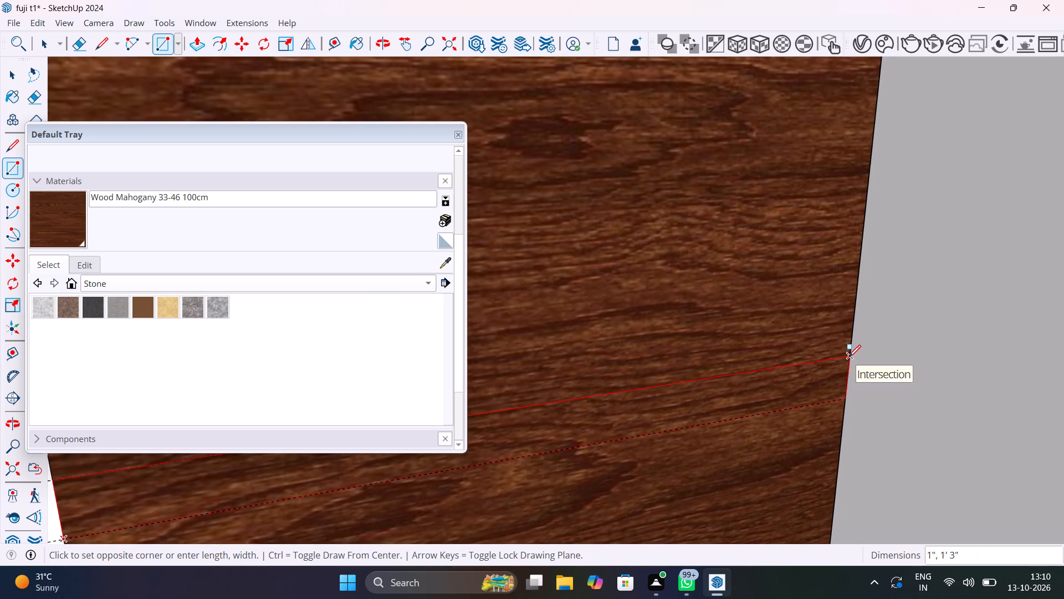
{"action": "left_click", "coordinate": [848, 357]}
Draw a 1" by 1' 3" rectangle between the top pair of guides, across the mahogany strip farther from the door.
{"action": "scroll", "coordinate": [852, 373], "scroll_direction": "down", "scroll_amount": 13}
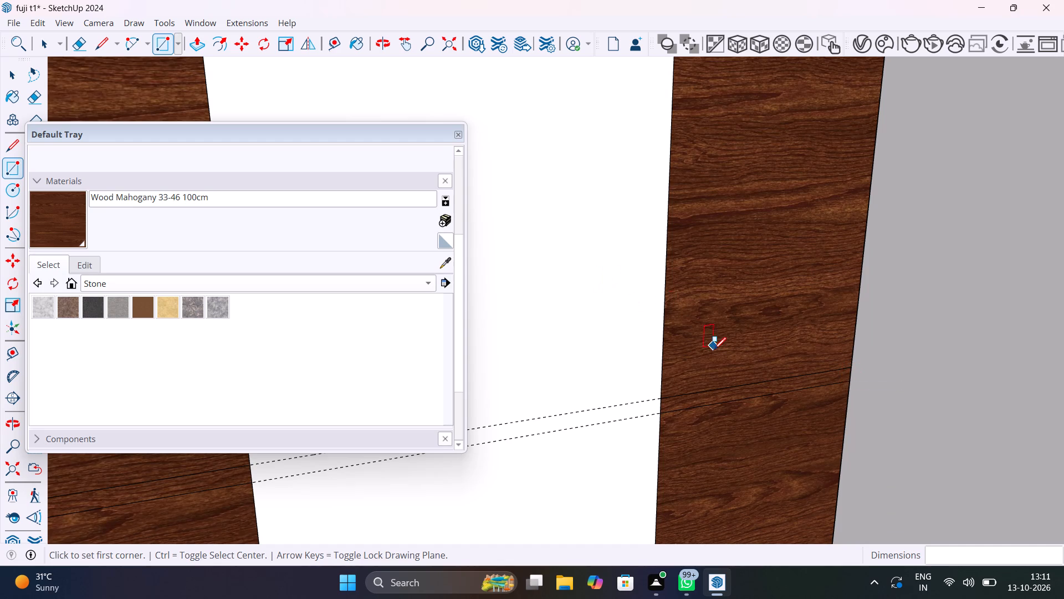
{"action": "scroll", "coordinate": [714, 349], "scroll_direction": "down", "scroll_amount": 6}
{"action": "middle_click_drag", "start_coordinate": [714, 349], "coordinate": [698, 484]}
{"action": "scroll", "coordinate": [696, 314], "scroll_direction": "up", "scroll_amount": 10}
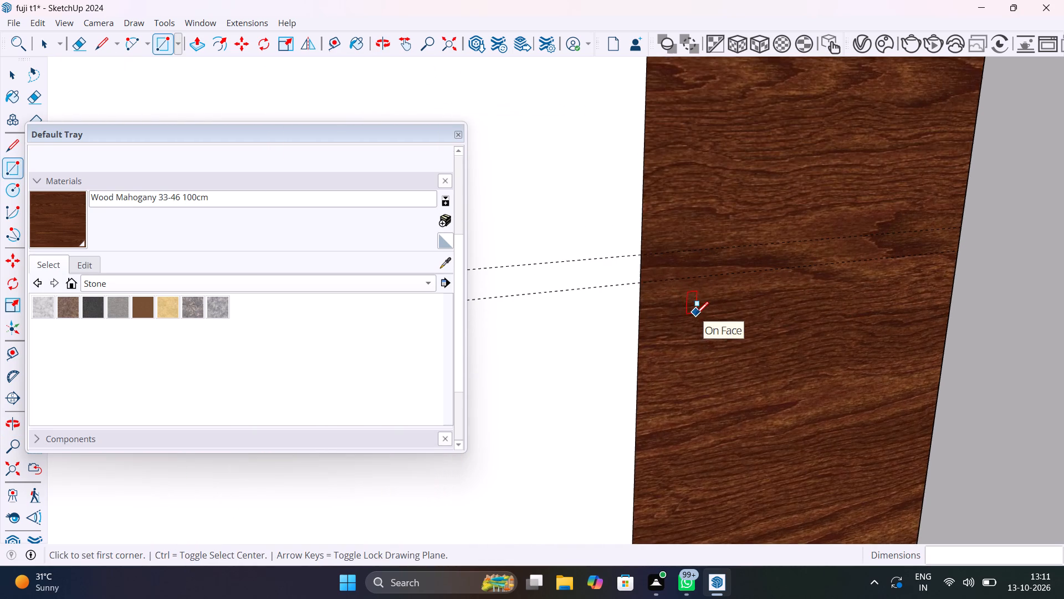
{"action": "left_click", "coordinate": [643, 281]}
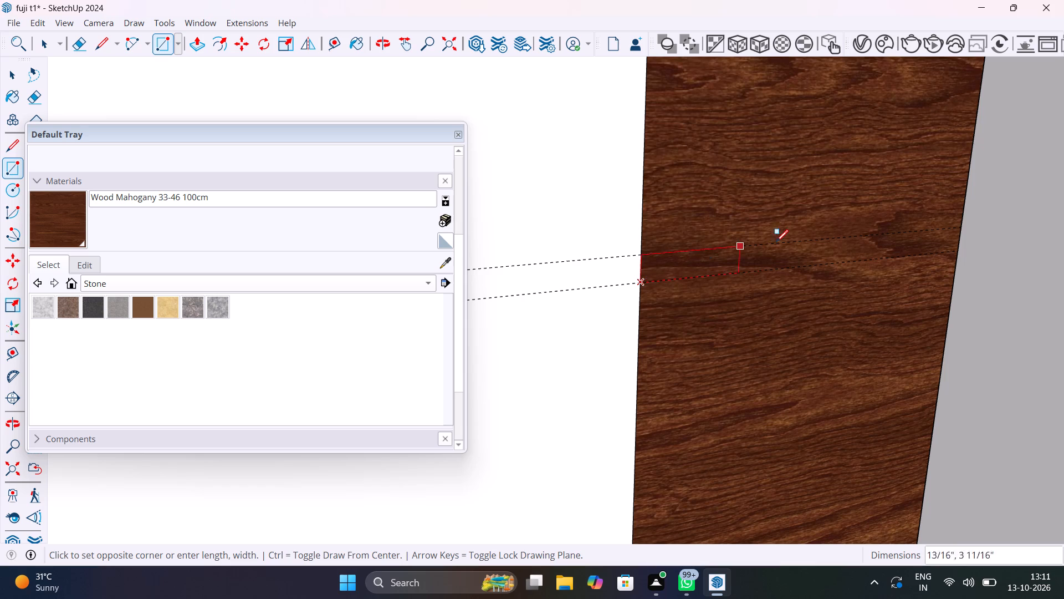
{"action": "left_click", "coordinate": [956, 230]}
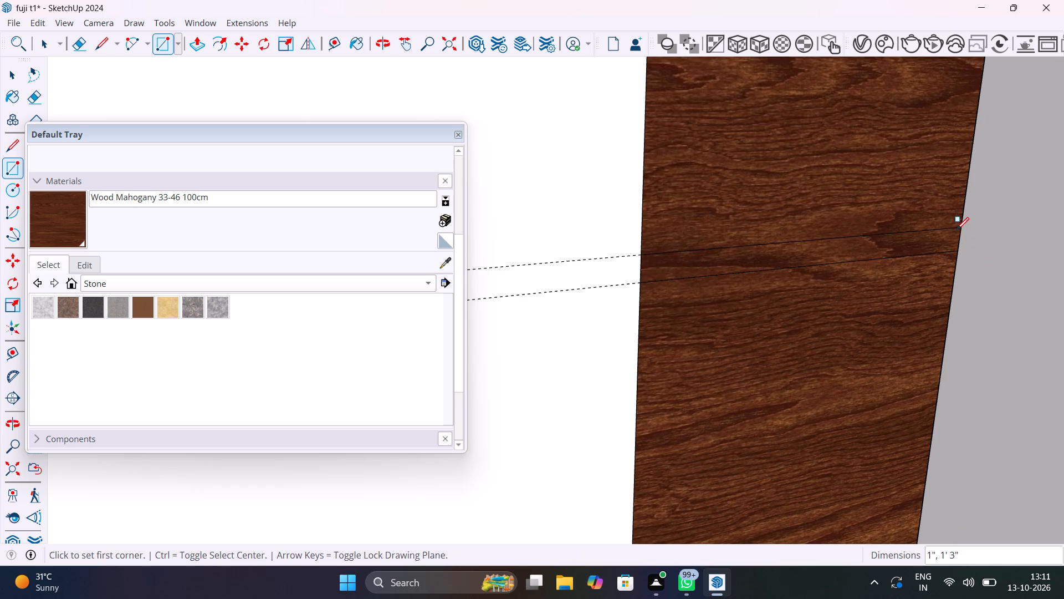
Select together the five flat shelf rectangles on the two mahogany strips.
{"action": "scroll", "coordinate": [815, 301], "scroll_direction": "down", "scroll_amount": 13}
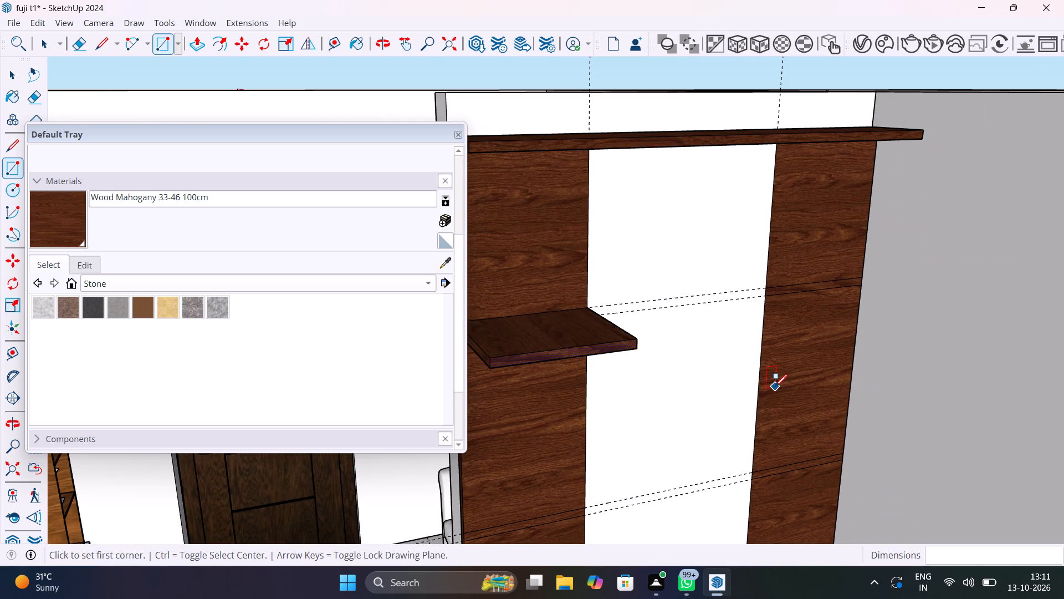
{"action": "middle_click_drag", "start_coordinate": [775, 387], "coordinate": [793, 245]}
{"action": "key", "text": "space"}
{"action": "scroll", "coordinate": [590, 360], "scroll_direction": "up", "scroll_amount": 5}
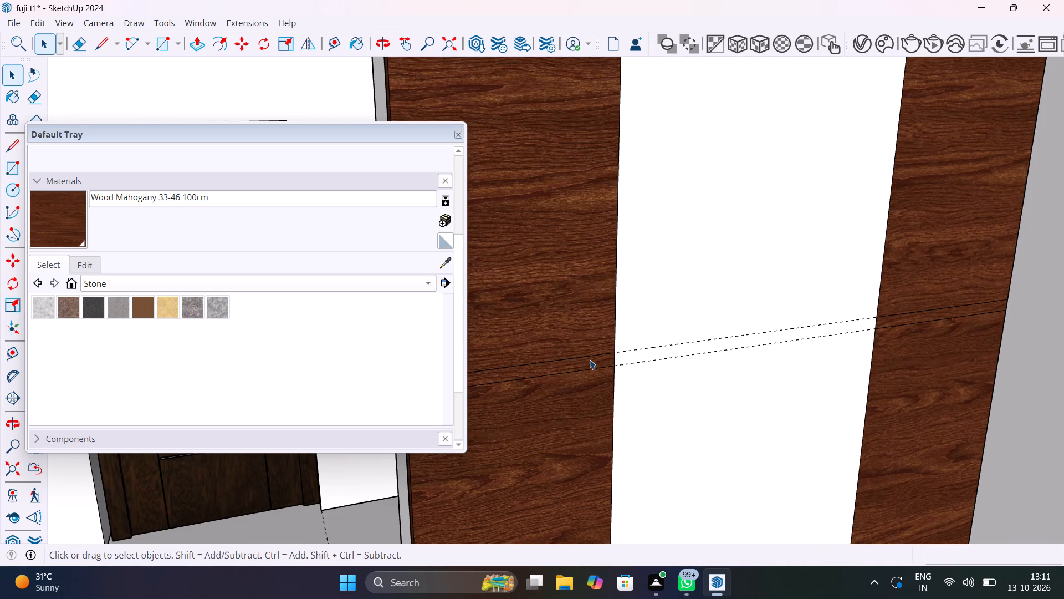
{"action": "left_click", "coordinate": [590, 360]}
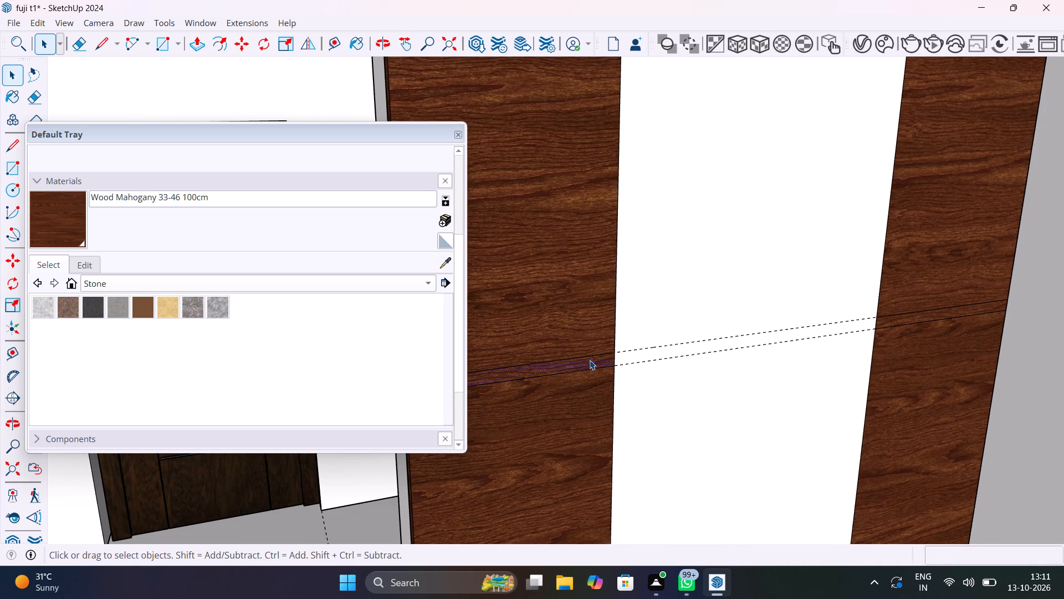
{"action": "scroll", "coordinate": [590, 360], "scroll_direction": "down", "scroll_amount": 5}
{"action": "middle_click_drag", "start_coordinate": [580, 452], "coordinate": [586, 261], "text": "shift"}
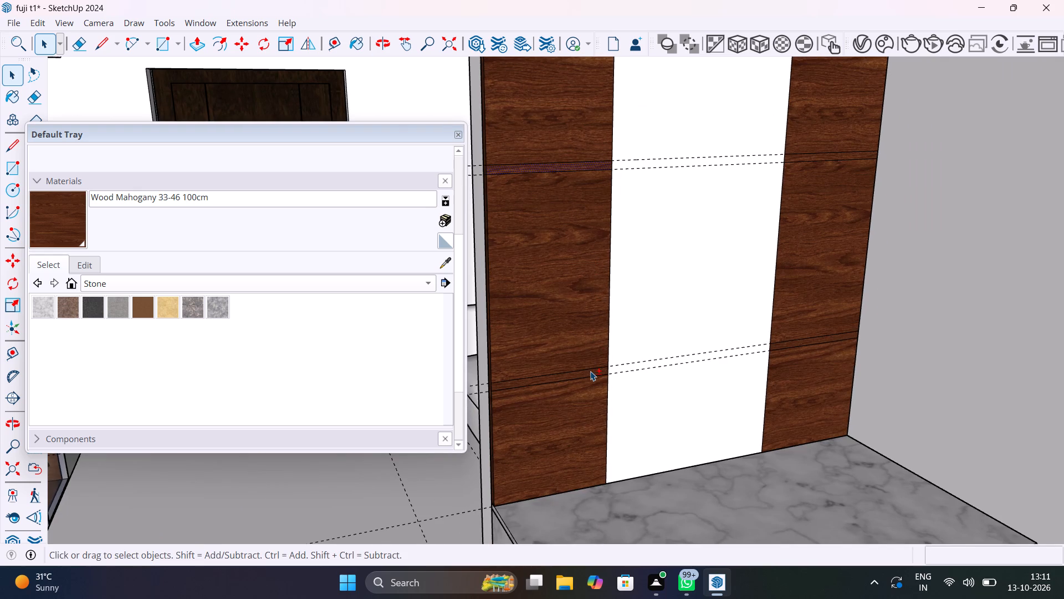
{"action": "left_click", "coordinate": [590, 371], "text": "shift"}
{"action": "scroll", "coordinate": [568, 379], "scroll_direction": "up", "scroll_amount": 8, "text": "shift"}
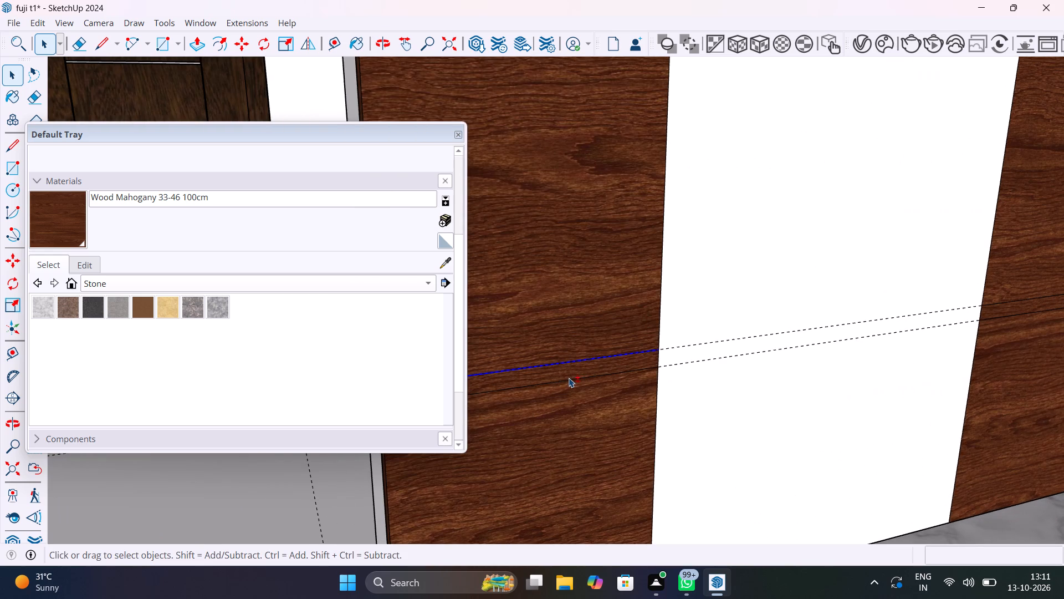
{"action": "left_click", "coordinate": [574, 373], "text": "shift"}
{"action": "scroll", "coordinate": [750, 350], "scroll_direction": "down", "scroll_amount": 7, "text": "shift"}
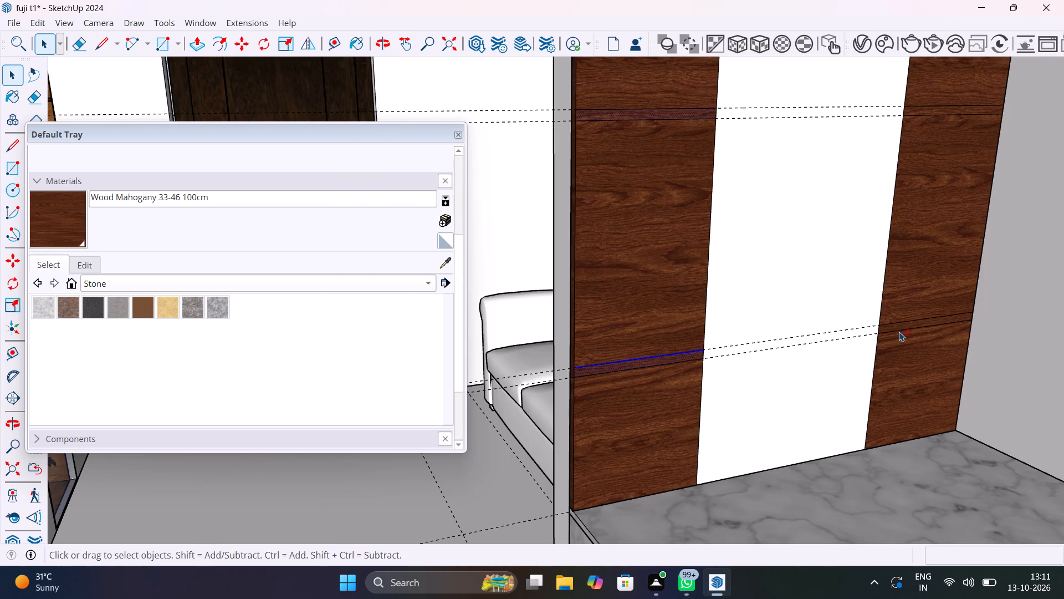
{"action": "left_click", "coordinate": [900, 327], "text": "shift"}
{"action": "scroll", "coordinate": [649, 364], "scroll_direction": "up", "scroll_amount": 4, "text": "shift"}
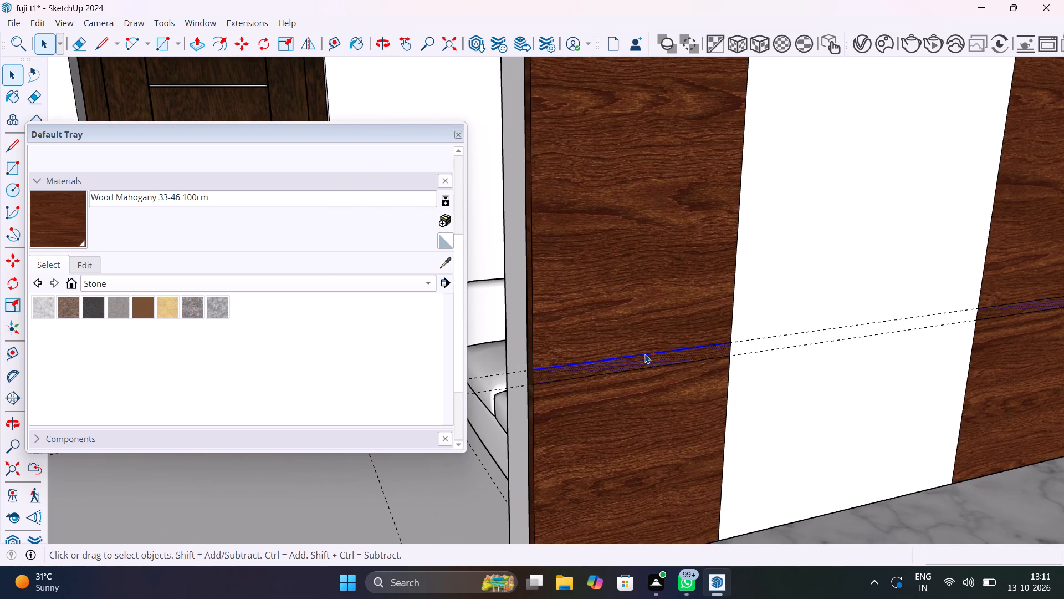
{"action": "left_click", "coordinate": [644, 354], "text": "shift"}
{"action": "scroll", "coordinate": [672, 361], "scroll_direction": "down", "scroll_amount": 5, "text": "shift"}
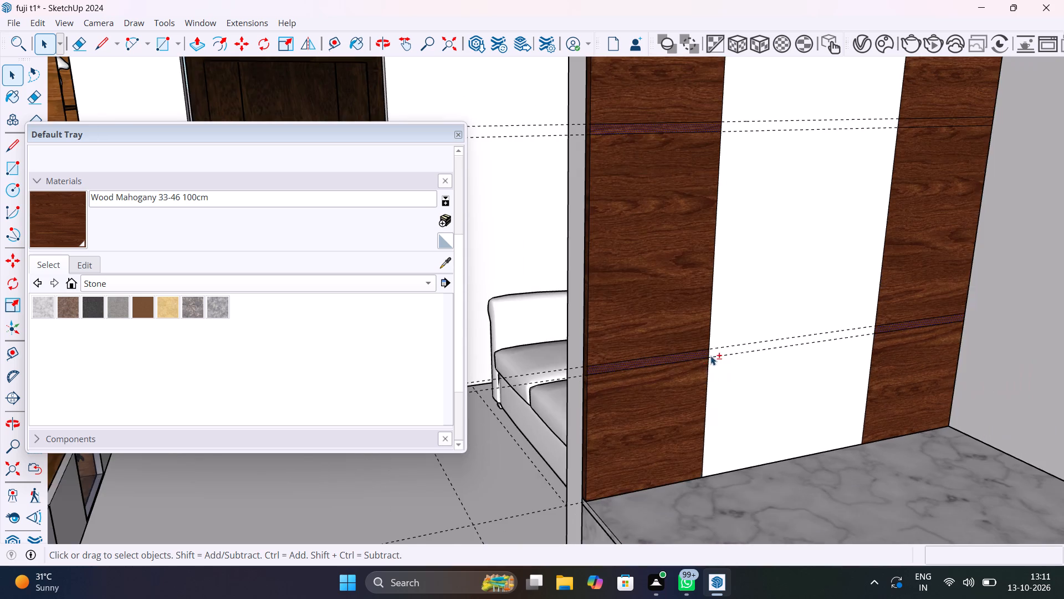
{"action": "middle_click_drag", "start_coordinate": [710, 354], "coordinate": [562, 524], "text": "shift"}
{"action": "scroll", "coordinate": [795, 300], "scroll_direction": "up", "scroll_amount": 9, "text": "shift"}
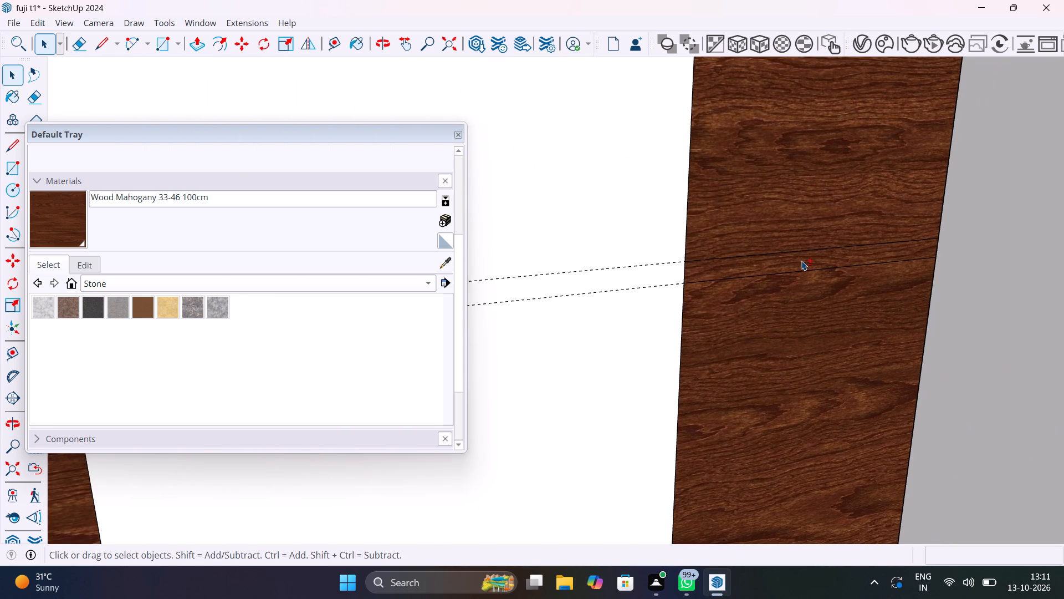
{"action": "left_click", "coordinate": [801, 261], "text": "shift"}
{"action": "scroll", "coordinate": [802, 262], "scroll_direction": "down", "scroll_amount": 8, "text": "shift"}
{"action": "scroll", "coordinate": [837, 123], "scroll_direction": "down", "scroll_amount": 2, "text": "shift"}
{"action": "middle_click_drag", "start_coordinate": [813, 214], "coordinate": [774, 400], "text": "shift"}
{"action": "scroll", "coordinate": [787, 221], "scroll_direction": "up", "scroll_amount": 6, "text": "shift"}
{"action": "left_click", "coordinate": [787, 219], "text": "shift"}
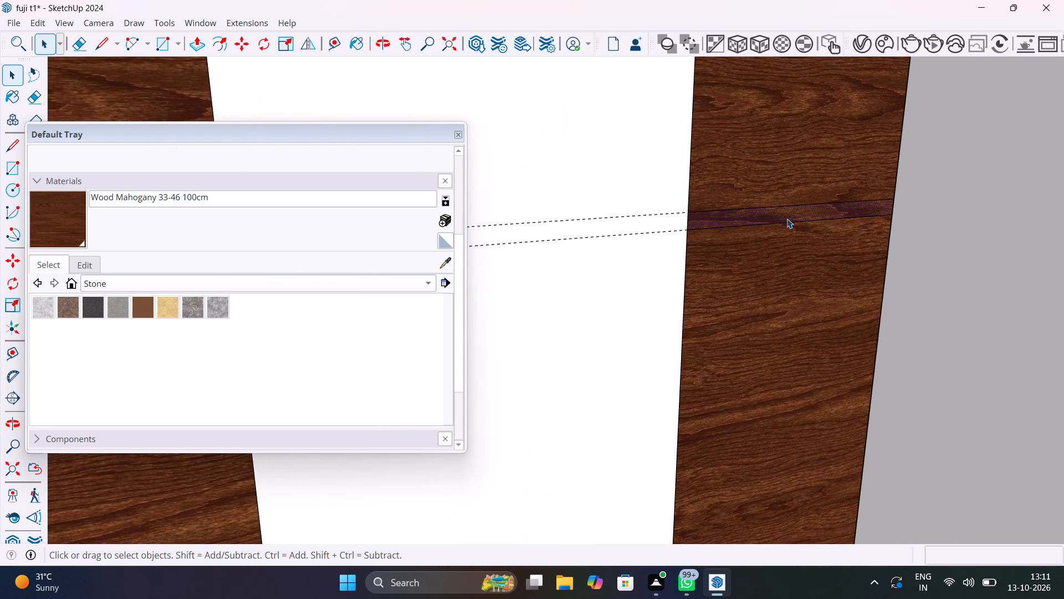
Push/Pull the top rectangle on the strip farther from the door outward 1', level with the front of the existing top shelf.
{"action": "key", "text": "p"}
{"action": "left_click", "coordinate": [787, 214]}
{"action": "scroll", "coordinate": [808, 248], "scroll_direction": "down", "scroll_amount": 3}
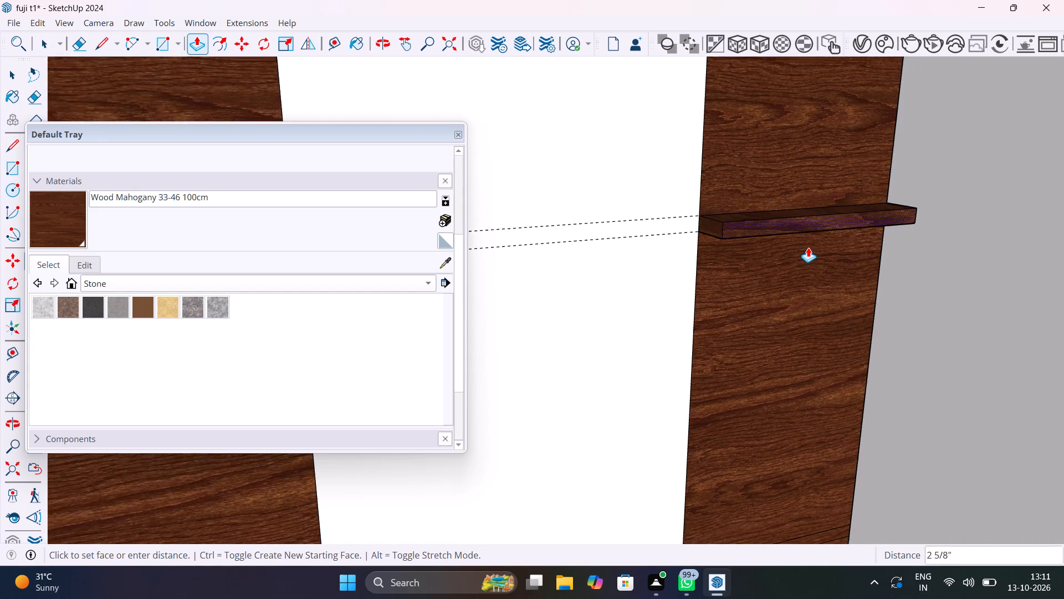
{"action": "scroll", "coordinate": [808, 247], "scroll_direction": "down", "scroll_amount": 9}
{"action": "left_click", "coordinate": [677, 265]}
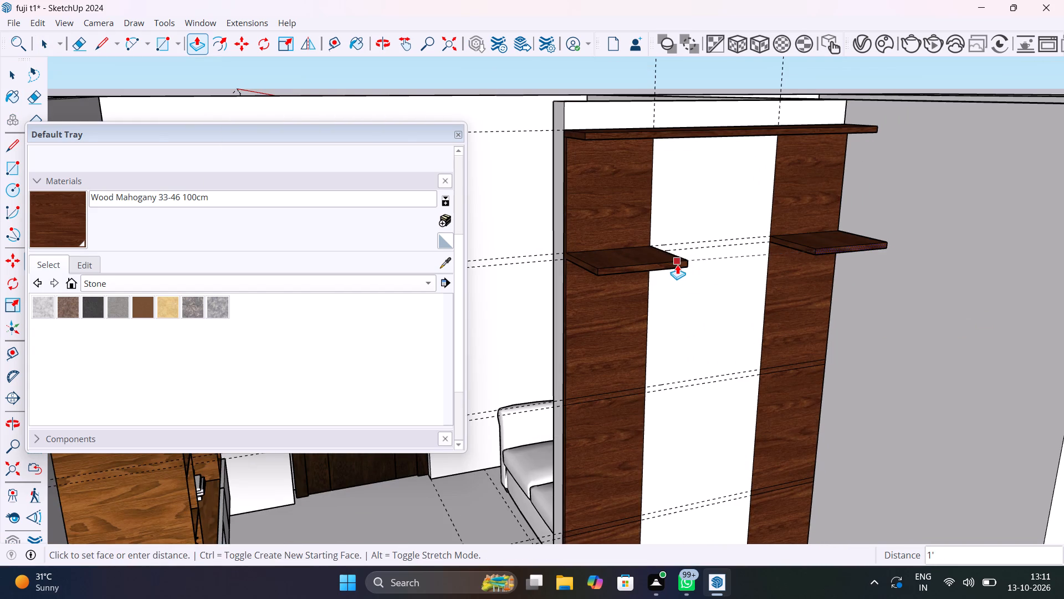
Push/Pull the middle rectangle on the strip nearer the door outward by the same 1' distance to form a shelf.
{"action": "scroll", "coordinate": [604, 406], "scroll_direction": "up", "scroll_amount": 9}
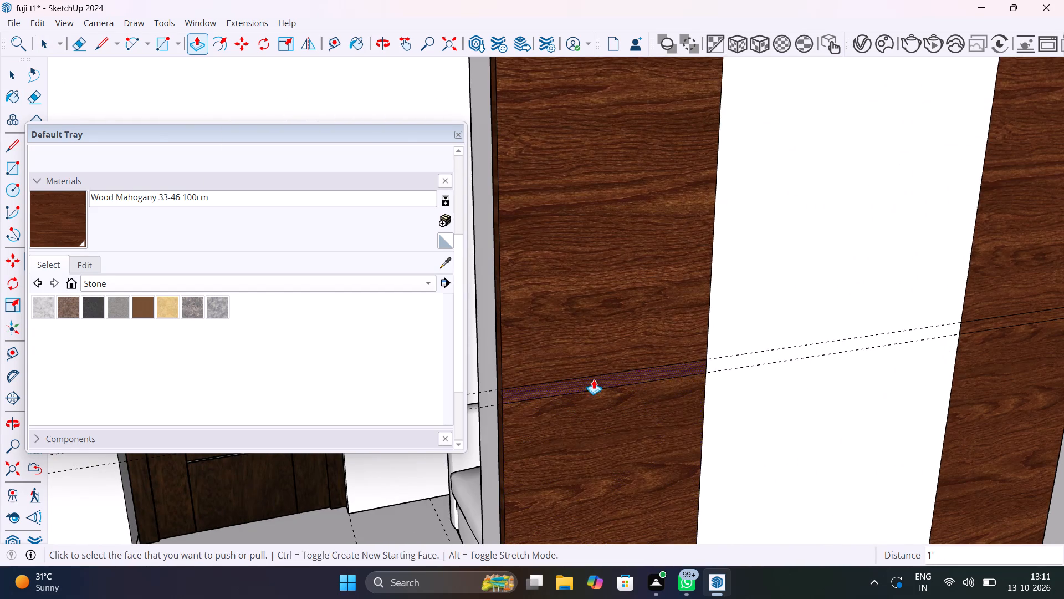
{"action": "double_click", "coordinate": [594, 379]}
{"action": "scroll", "coordinate": [594, 379], "scroll_direction": "down", "scroll_amount": 14}
{"action": "scroll", "coordinate": [777, 351], "scroll_direction": "up", "scroll_amount": 9}
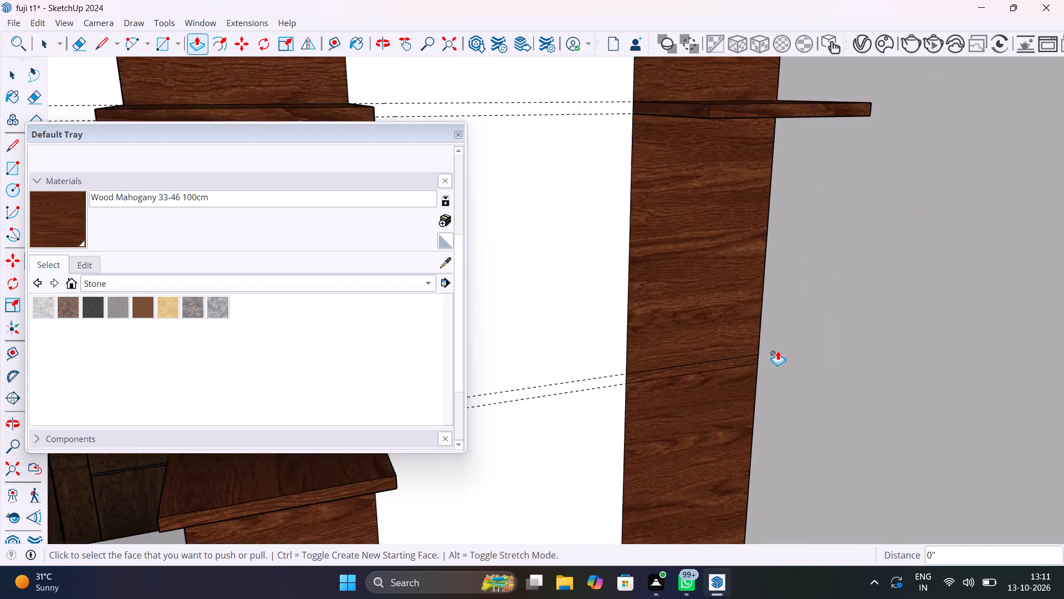
Push/Pull the middle rectangle on the strip farther from the door and the lowest rectangles on both strips outward by the same 1' distance.
{"action": "scroll", "coordinate": [777, 351], "scroll_direction": "up", "scroll_amount": 6}
{"action": "double_click", "coordinate": [696, 368]}
{"action": "scroll", "coordinate": [696, 368], "scroll_direction": "down", "scroll_amount": 16}
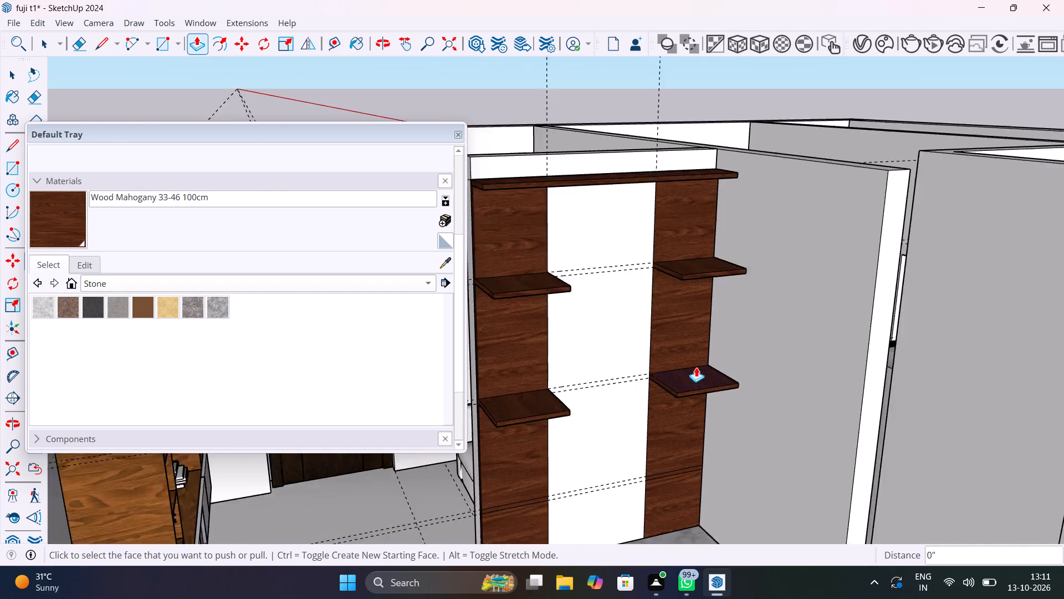
{"action": "scroll", "coordinate": [696, 367], "scroll_direction": "down", "scroll_amount": 4}
{"action": "scroll", "coordinate": [589, 447], "scroll_direction": "up", "scroll_amount": 15}
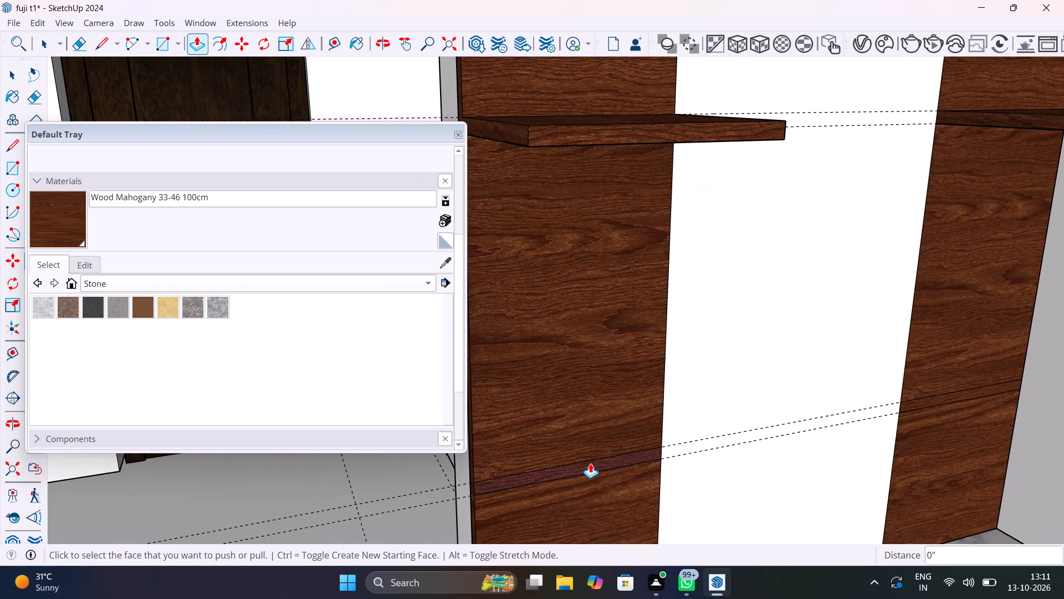
{"action": "double_click", "coordinate": [590, 463]}
{"action": "double_click", "coordinate": [934, 397]}
{"action": "scroll", "coordinate": [933, 398], "scroll_direction": "down", "scroll_amount": 5}
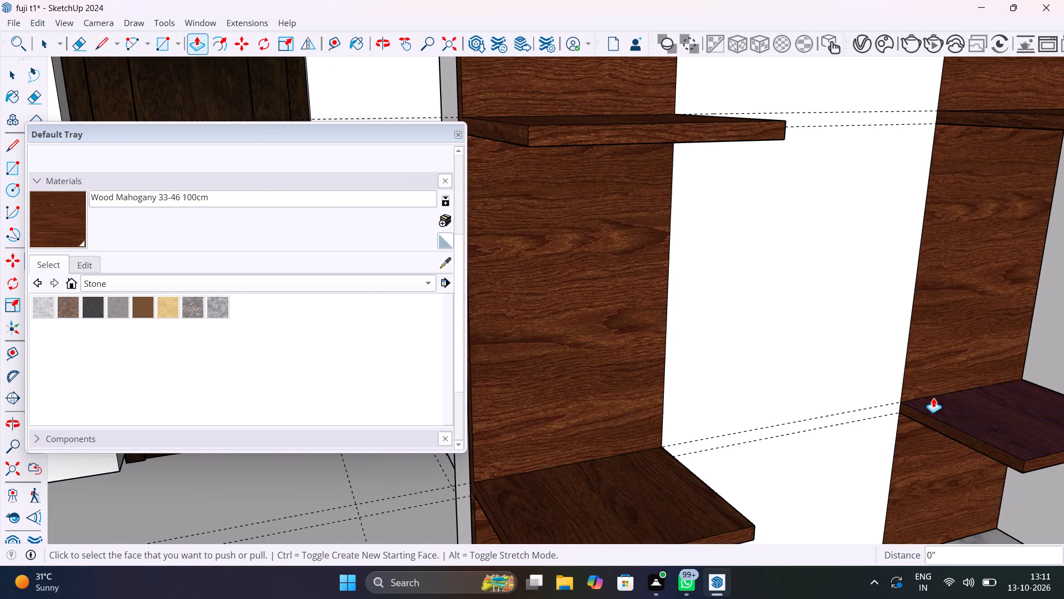
{"action": "scroll", "coordinate": [933, 398], "scroll_direction": "down", "scroll_amount": 10}
{"action": "key", "text": "space"}
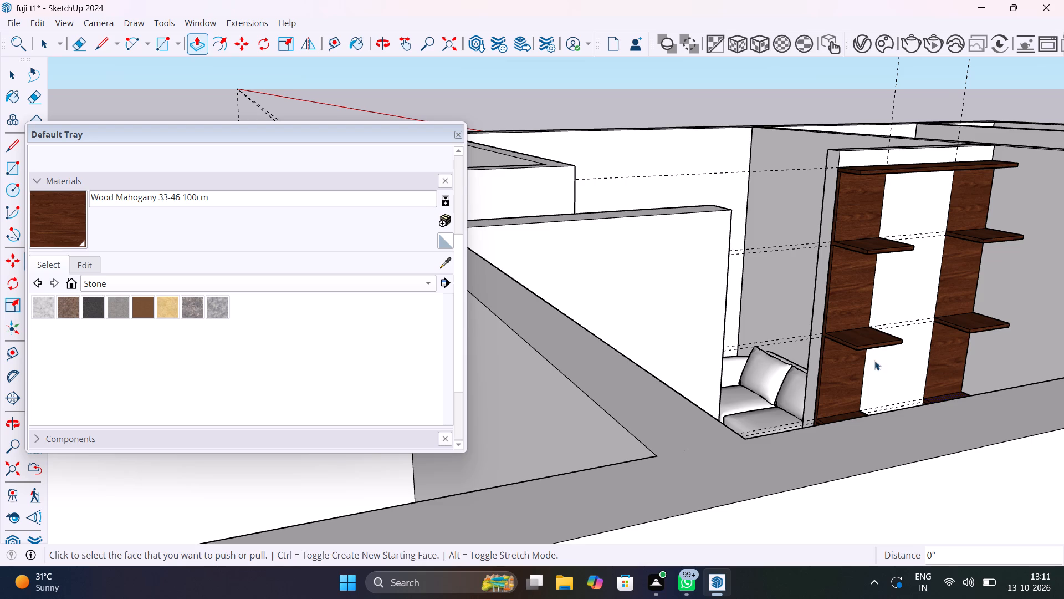
Paint the top face of the uppermost short shelf on the strip nearer the door with Carrera Marble.
{"action": "scroll", "coordinate": [860, 341], "scroll_direction": "down", "scroll_amount": 4}
{"action": "middle_click_drag", "start_coordinate": [860, 341], "coordinate": [641, 353]}
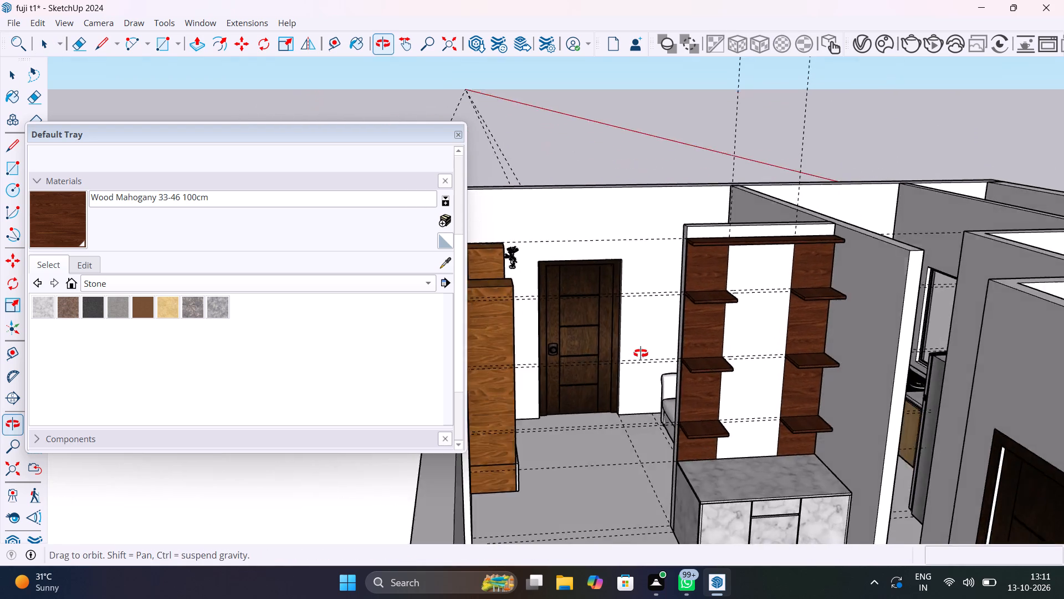
{"action": "middle_click_drag", "start_coordinate": [641, 353], "coordinate": [630, 382]}
{"action": "scroll", "coordinate": [630, 382], "scroll_direction": "down", "scroll_amount": 1}
{"action": "scroll", "coordinate": [809, 364], "scroll_direction": "up", "scroll_amount": 6}
{"action": "middle_click_drag", "start_coordinate": [804, 388], "coordinate": [862, 404], "text": "shift"}
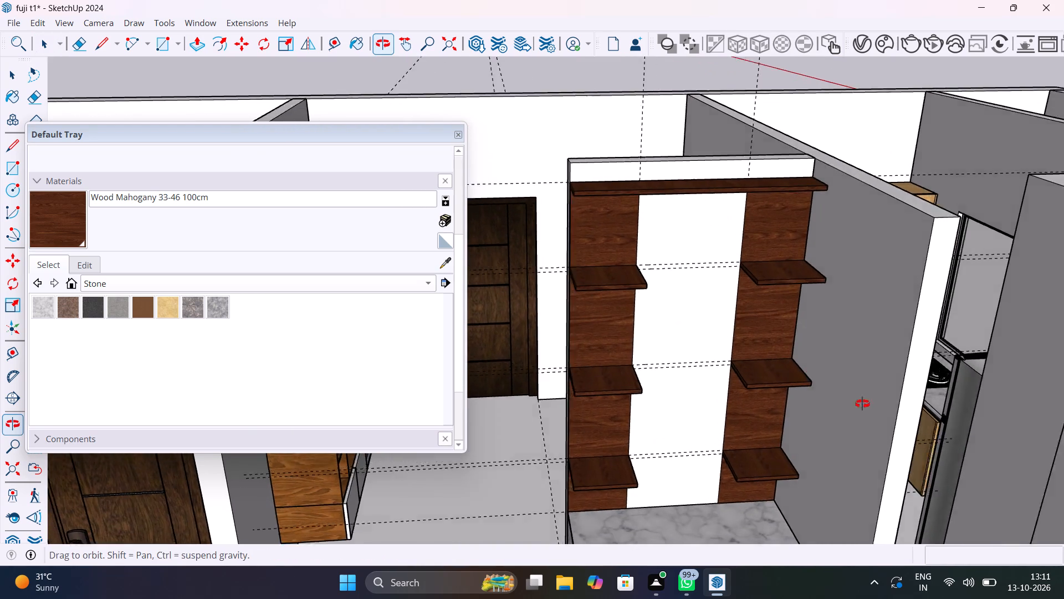
{"action": "middle_click_drag", "start_coordinate": [862, 404], "coordinate": [903, 433], "text": "shift"}
{"action": "scroll", "coordinate": [658, 292], "scroll_direction": "up", "scroll_amount": 4}
{"action": "left_click", "coordinate": [677, 329]}
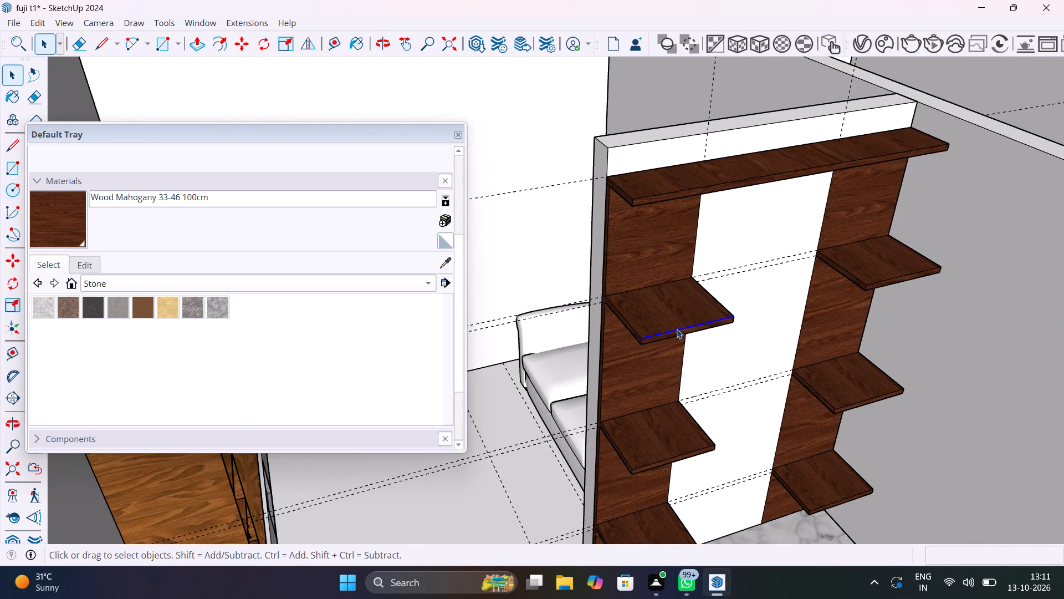
{"action": "triple_click", "coordinate": [670, 313]}
{"action": "double_click", "coordinate": [670, 314]}
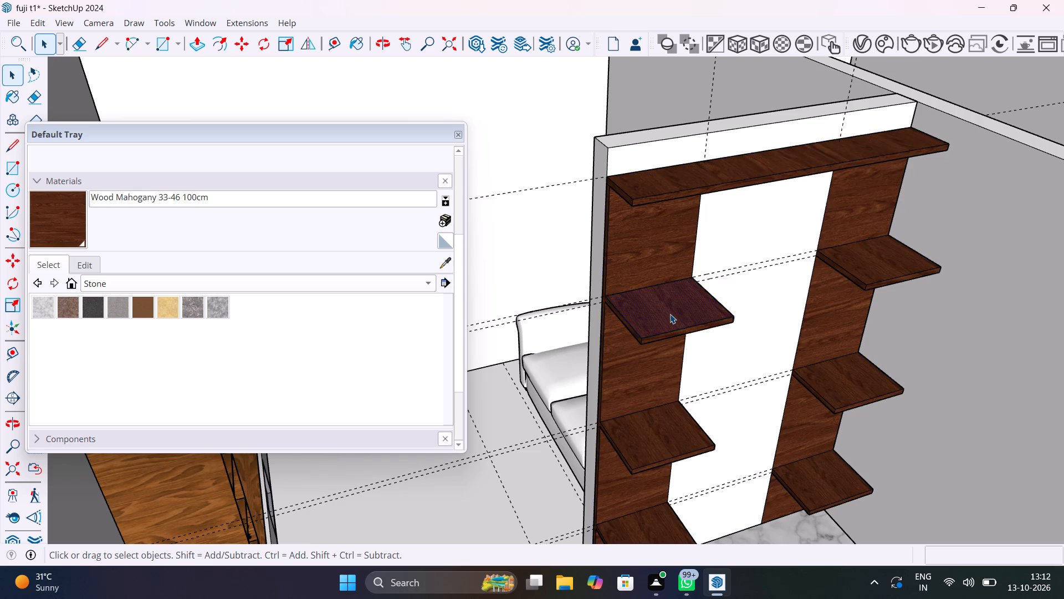
{"action": "middle_click_drag", "start_coordinate": [684, 328], "coordinate": [691, 282]}
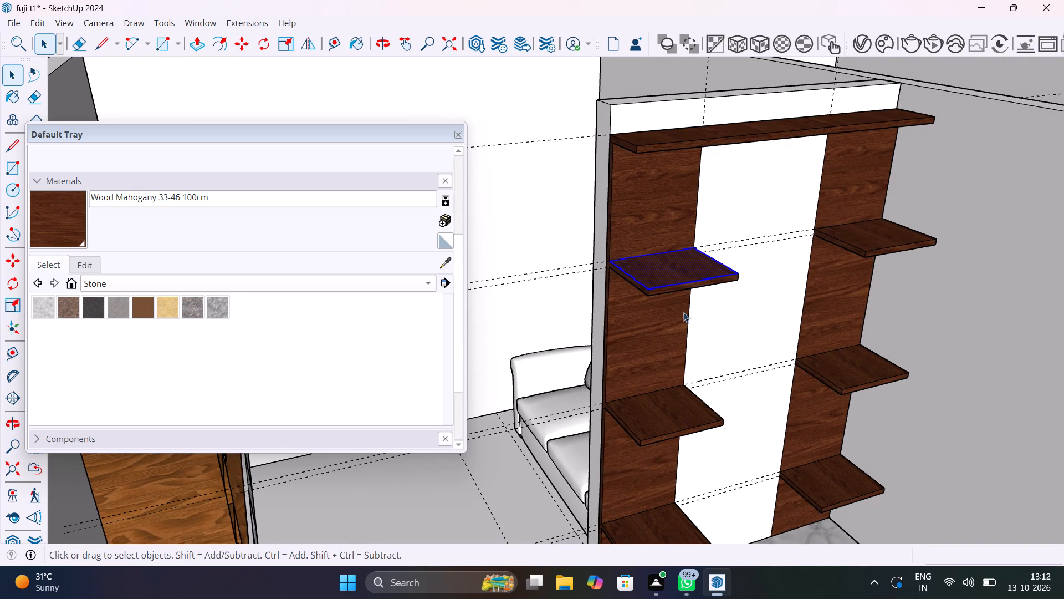
{"action": "left_click", "coordinate": [49, 309]}
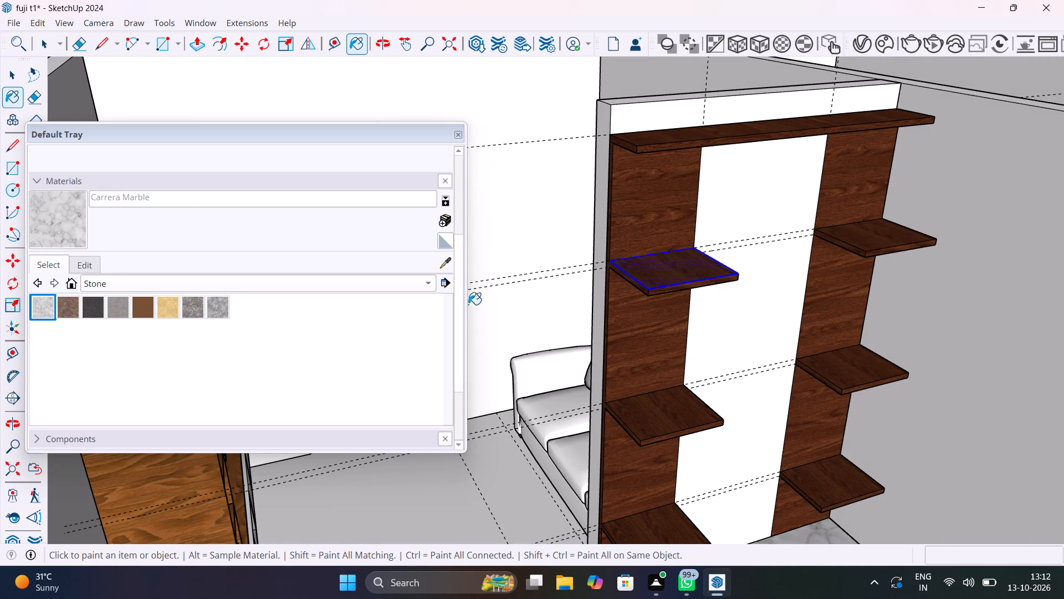
{"action": "left_click", "coordinate": [658, 277]}
Paint the front and side edges of the uppermost short shelf on the strip nearer the door with Carrera Marble.
{"action": "scroll", "coordinate": [683, 292], "scroll_direction": "up", "scroll_amount": 9}
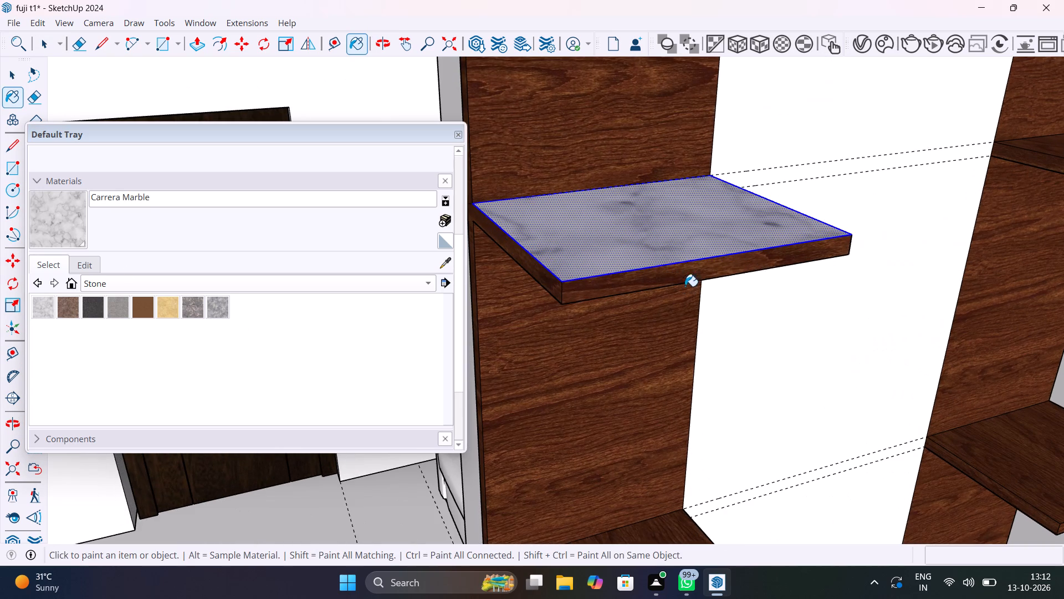
{"action": "left_click", "coordinate": [692, 274]}
{"action": "middle_click_drag", "start_coordinate": [604, 275], "coordinate": [784, 229]}
{"action": "scroll", "coordinate": [784, 229], "scroll_direction": "up", "scroll_amount": 1}
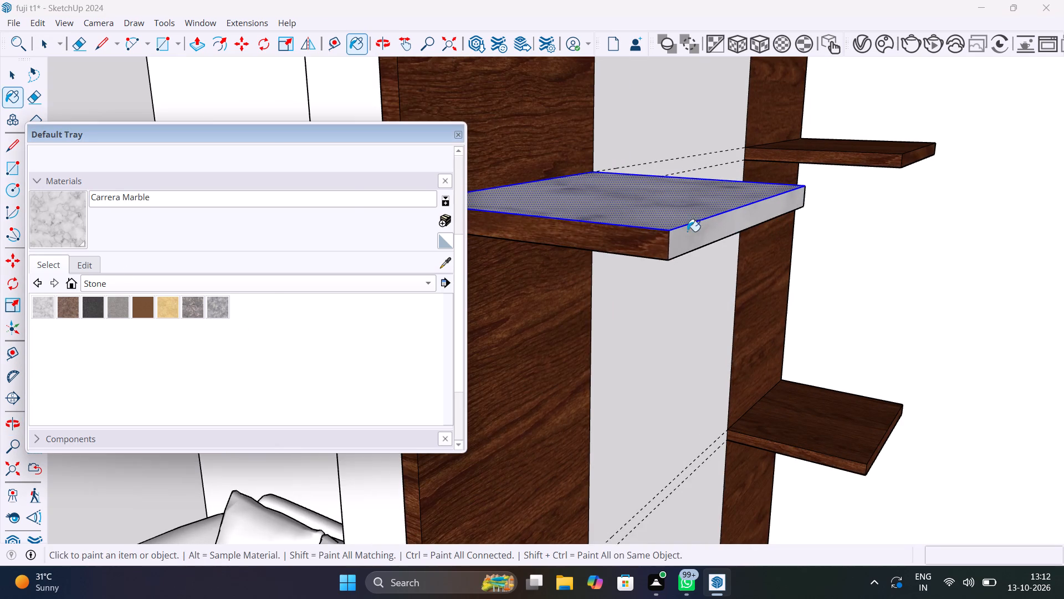
{"action": "left_click", "coordinate": [656, 242]}
{"action": "middle_click_drag", "start_coordinate": [694, 273], "coordinate": [796, 281]}
{"action": "left_click", "coordinate": [766, 216]}
{"action": "scroll", "coordinate": [779, 233], "scroll_direction": "down", "scroll_amount": 6}
Paint the top, front edge, side edge and underside of the uppermost short shelf on the farther strip with Carrera Marble.
{"action": "middle_click_drag", "start_coordinate": [797, 233], "coordinate": [464, 398]}
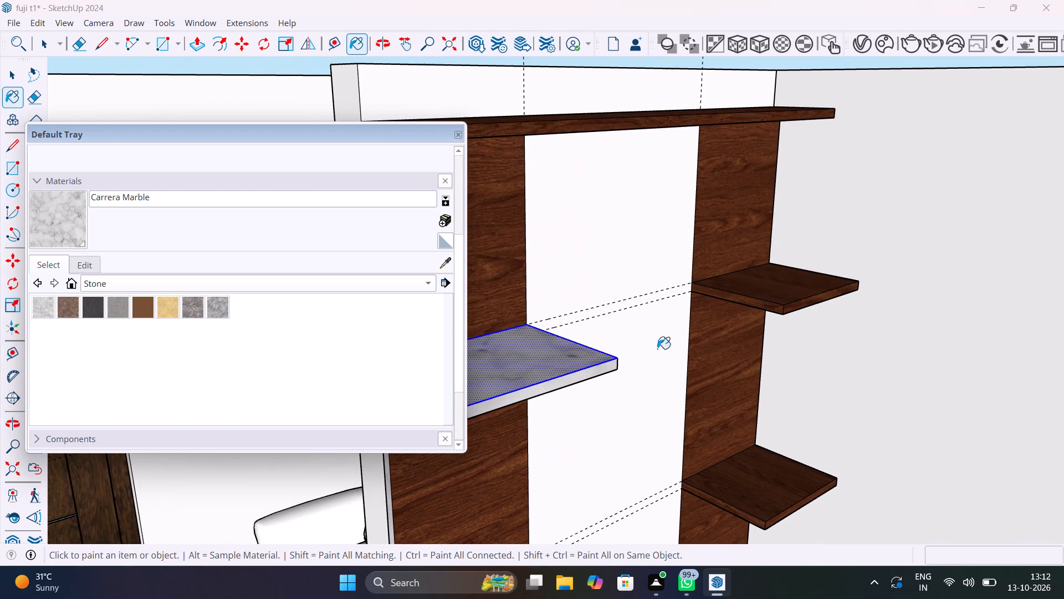
{"action": "left_click", "coordinate": [805, 293]}
{"action": "left_click", "coordinate": [812, 303]}
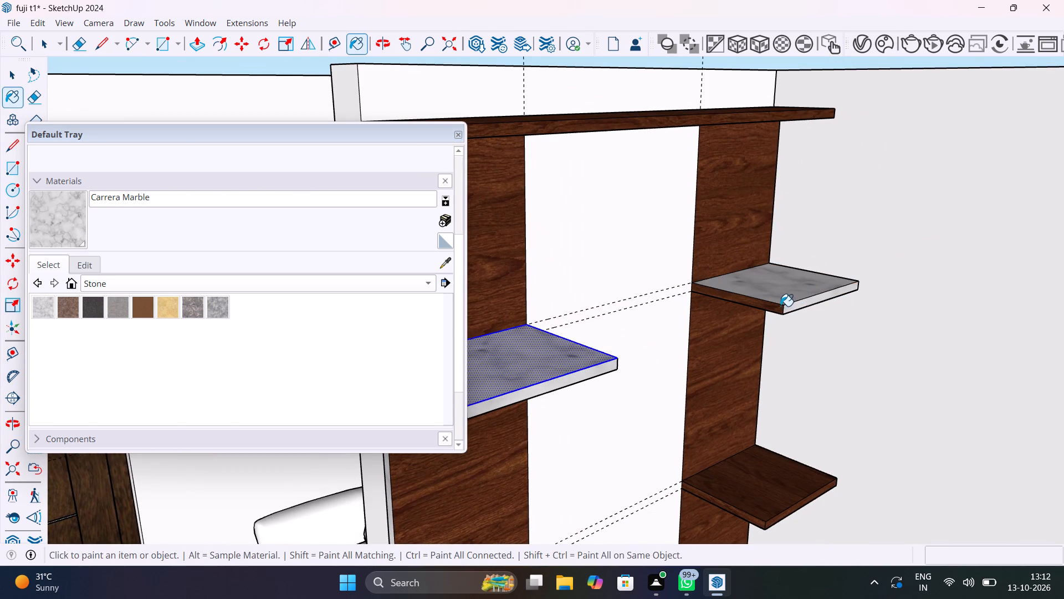
{"action": "left_click", "coordinate": [780, 308]}
{"action": "middle_click_drag", "start_coordinate": [797, 310], "coordinate": [754, 126]}
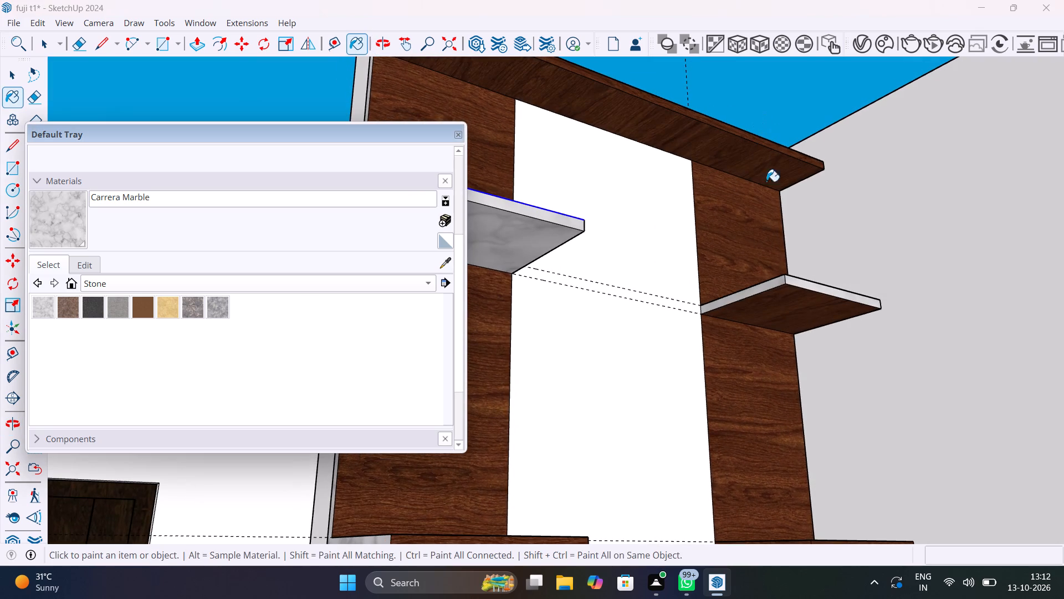
{"action": "left_click", "coordinate": [782, 307]}
Paint the undersides of the middle and lowest shelves on both mahogany strips with Carrera Marble.
{"action": "scroll", "coordinate": [782, 307], "scroll_direction": "down", "scroll_amount": 4}
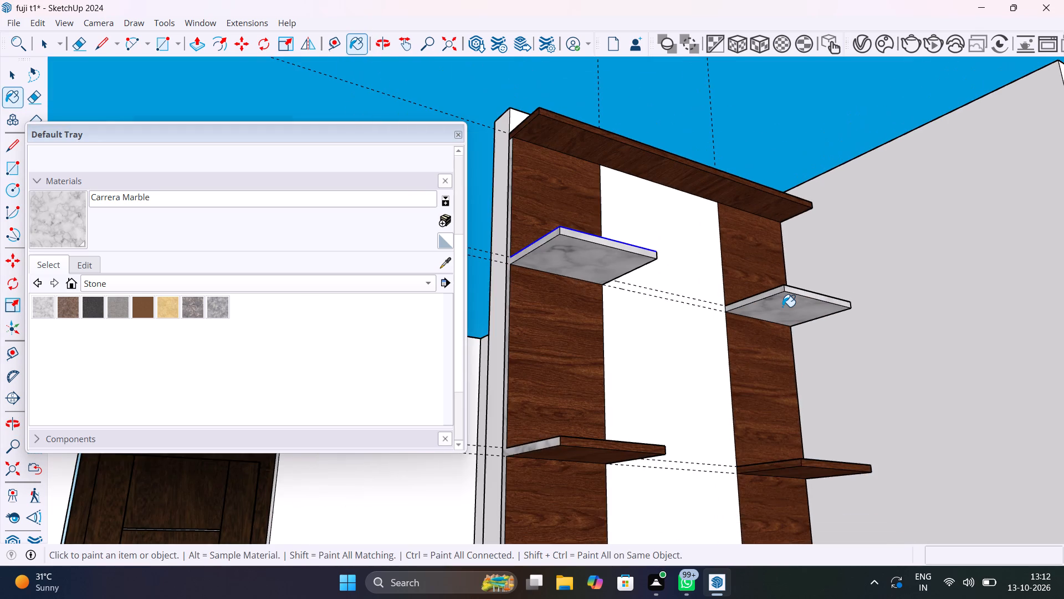
{"action": "middle_click_drag", "start_coordinate": [784, 311], "coordinate": [792, 140], "text": "shift"}
{"action": "left_click", "coordinate": [630, 229]}
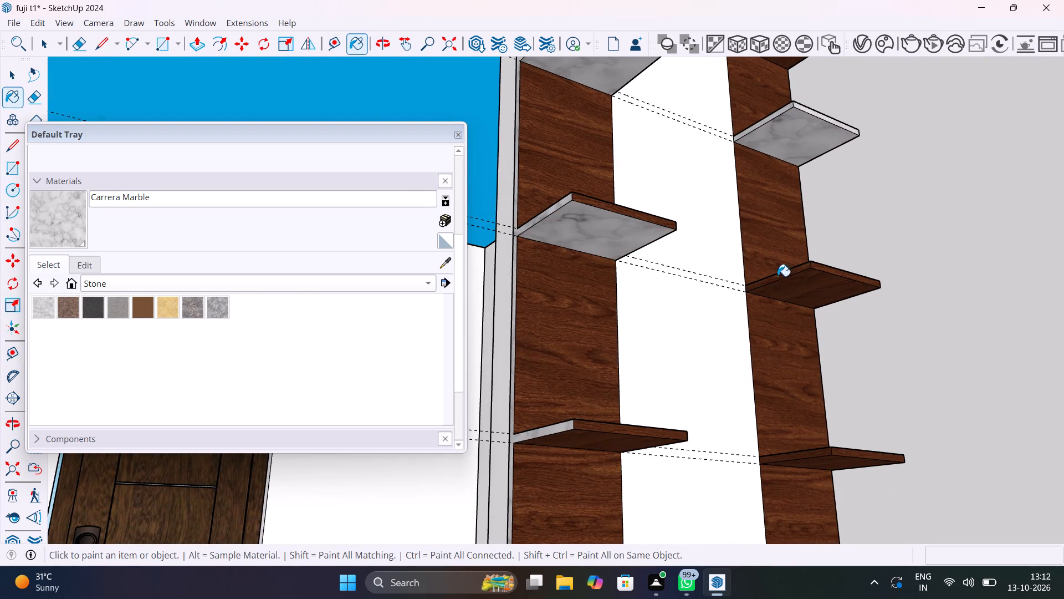
{"action": "left_click", "coordinate": [810, 277]}
{"action": "left_click", "coordinate": [643, 439]}
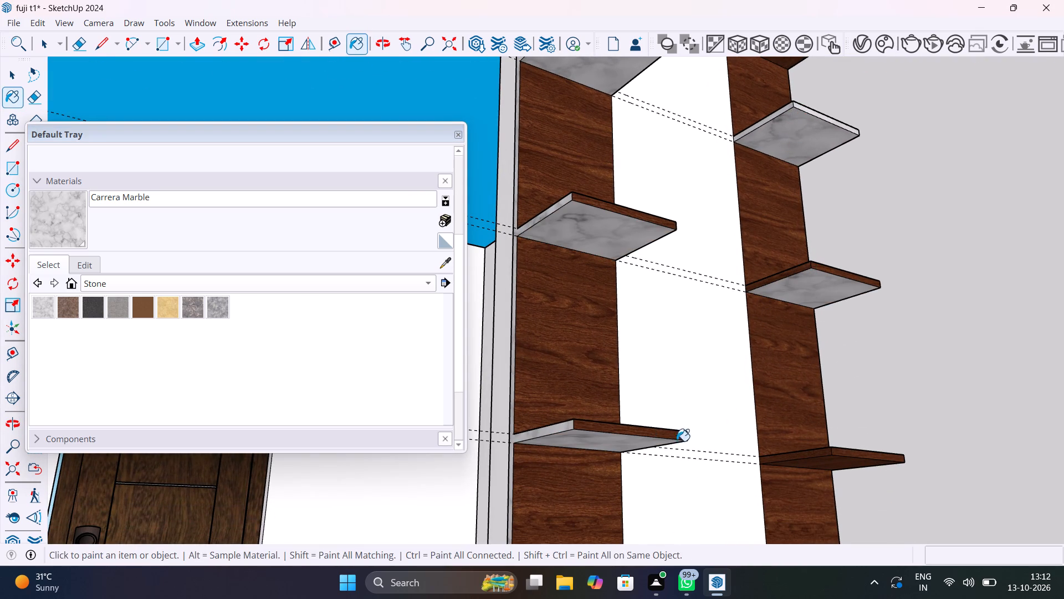
{"action": "left_click", "coordinate": [846, 460]}
Paint the front edge, side edge and top face of the lowest shelf on the farther strip with Carrera Marble.
{"action": "left_click", "coordinate": [851, 454]}
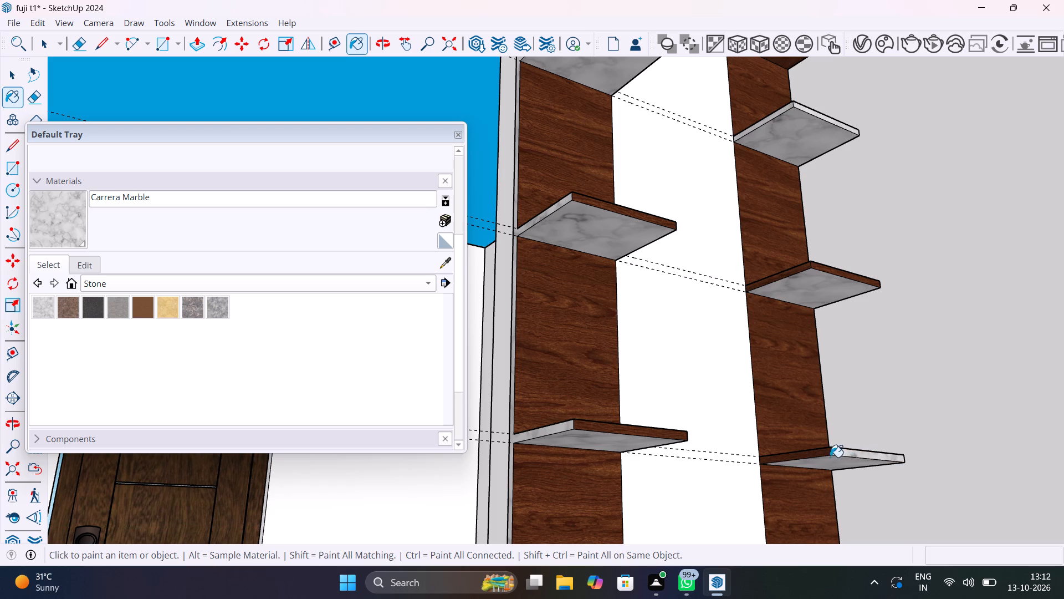
{"action": "left_click", "coordinate": [826, 451]}
{"action": "middle_click_drag", "start_coordinate": [840, 449], "coordinate": [838, 496]}
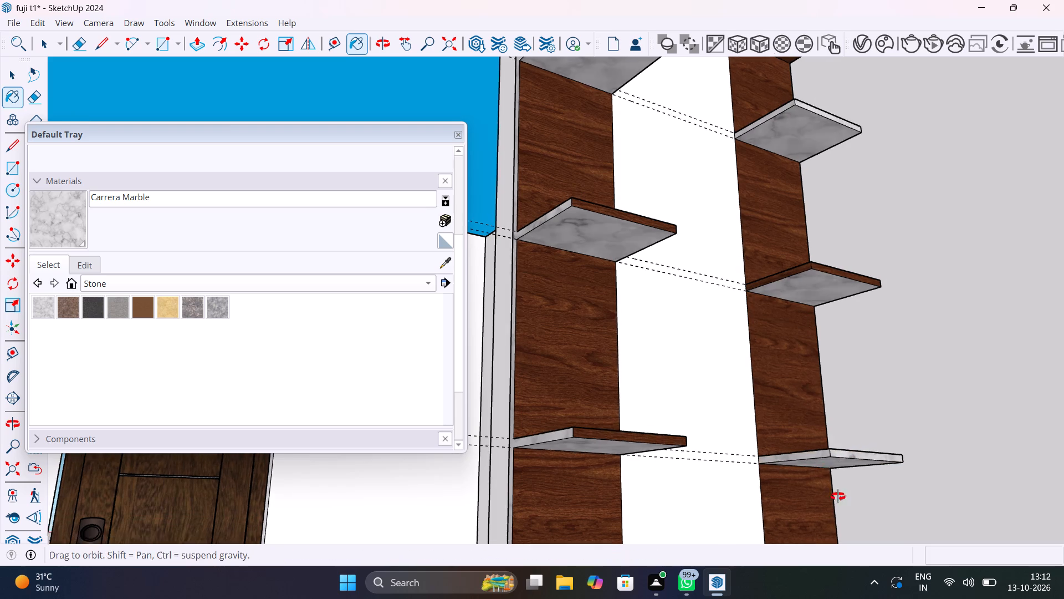
{"action": "middle_click_drag", "start_coordinate": [838, 496], "coordinate": [840, 554]}
{"action": "left_click", "coordinate": [827, 449]}
Paint the front edge, top face and inner side edge of the lowest shelf on the nearer strip with Carrera Marble.
{"action": "left_click", "coordinate": [642, 497]}
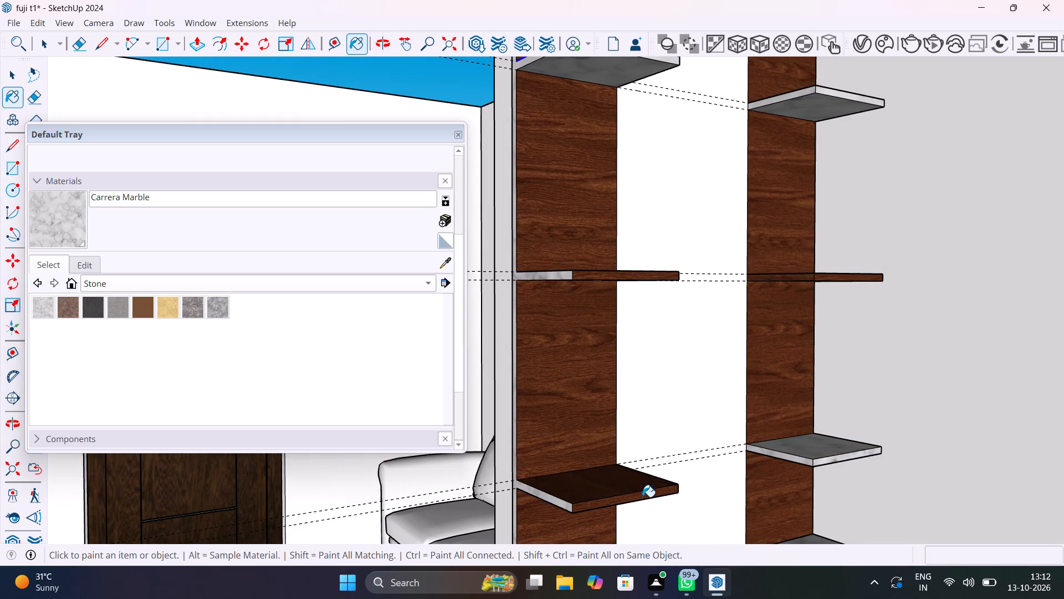
{"action": "left_click", "coordinate": [636, 484]}
{"action": "middle_click_drag", "start_coordinate": [567, 484], "coordinate": [304, 492]}
{"action": "scroll", "coordinate": [304, 492], "scroll_direction": "up", "scroll_amount": 2}
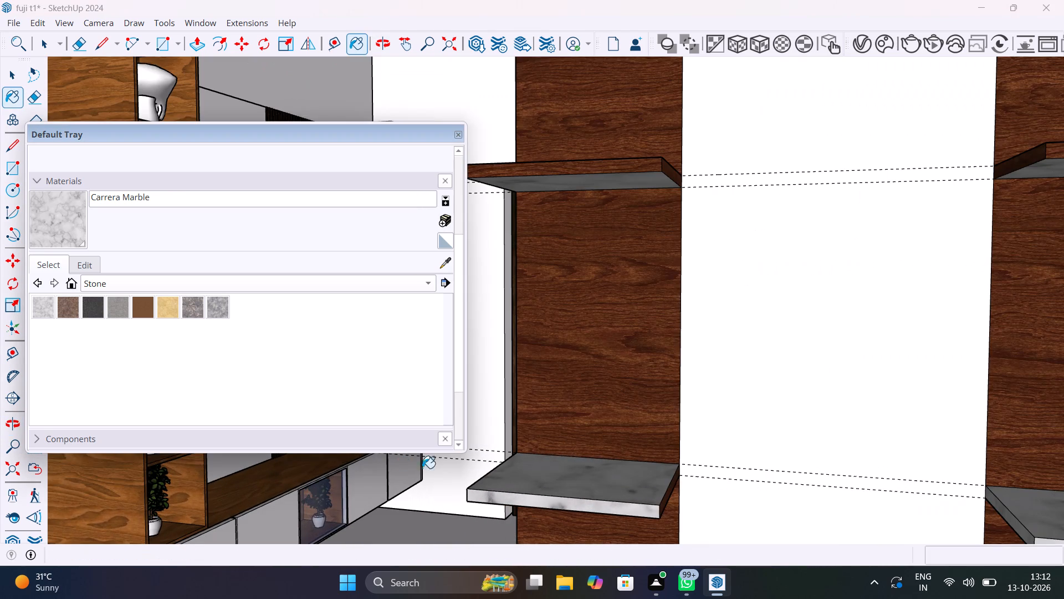
{"action": "left_click", "coordinate": [674, 490]}
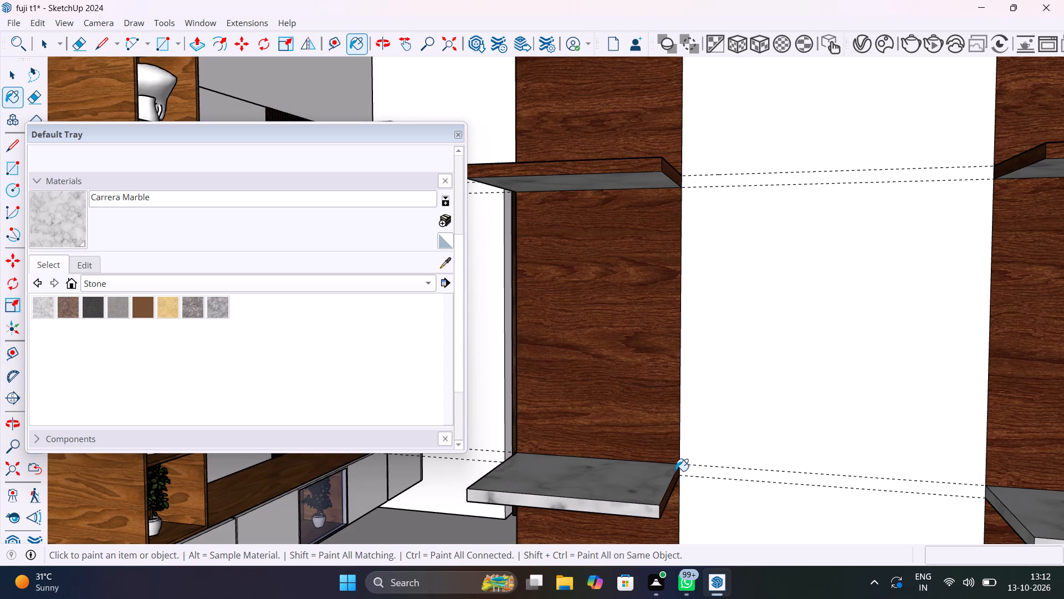
{"action": "left_click", "coordinate": [675, 483]}
{"action": "middle_click_drag", "start_coordinate": [677, 453], "coordinate": [530, 393]}
{"action": "scroll", "coordinate": [570, 427], "scroll_direction": "down", "scroll_amount": 7}
{"action": "middle_click_drag", "start_coordinate": [602, 429], "coordinate": [775, 455]}
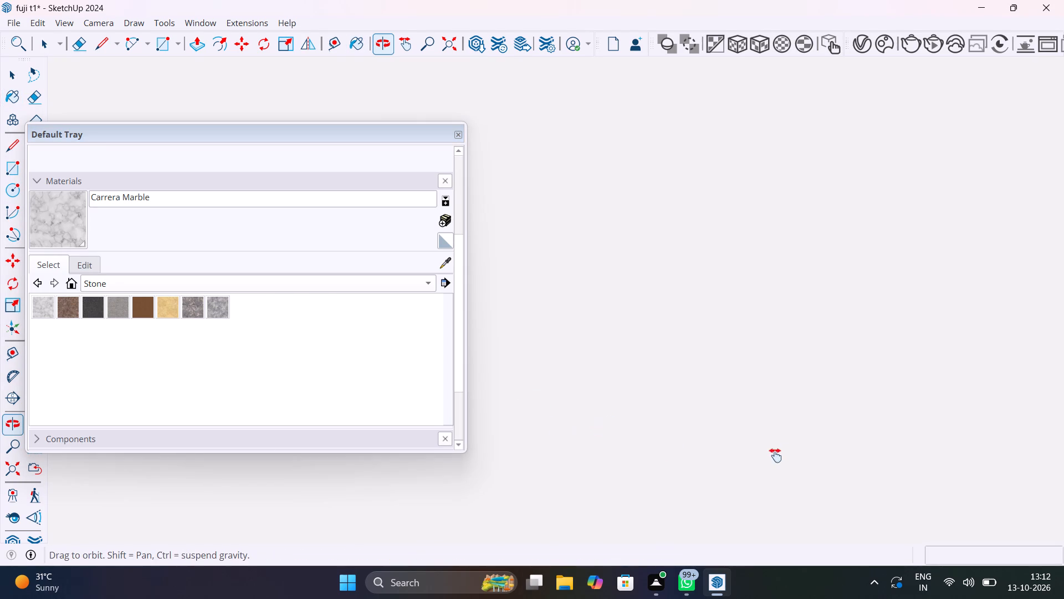
{"action": "middle_click_drag", "start_coordinate": [775, 455], "coordinate": [787, 458]}
{"action": "scroll", "coordinate": [702, 431], "scroll_direction": "down", "scroll_amount": 20}
{"action": "scroll", "coordinate": [554, 438], "scroll_direction": "down", "scroll_amount": 1, "text": "shift"}
{"action": "middle_click_drag", "start_coordinate": [554, 438], "coordinate": [678, 511], "text": "shift"}
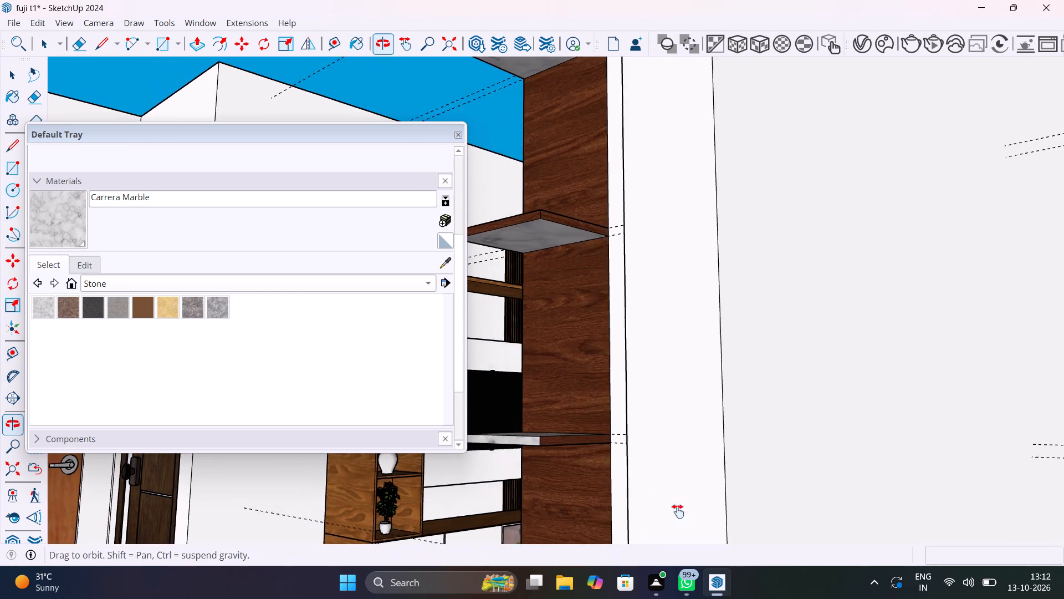
{"action": "middle_click_drag", "start_coordinate": [678, 511], "coordinate": [788, 556], "text": "shift"}
{"action": "scroll", "coordinate": [622, 458], "scroll_direction": "up", "scroll_amount": 5}
{"action": "left_click", "coordinate": [622, 458]}
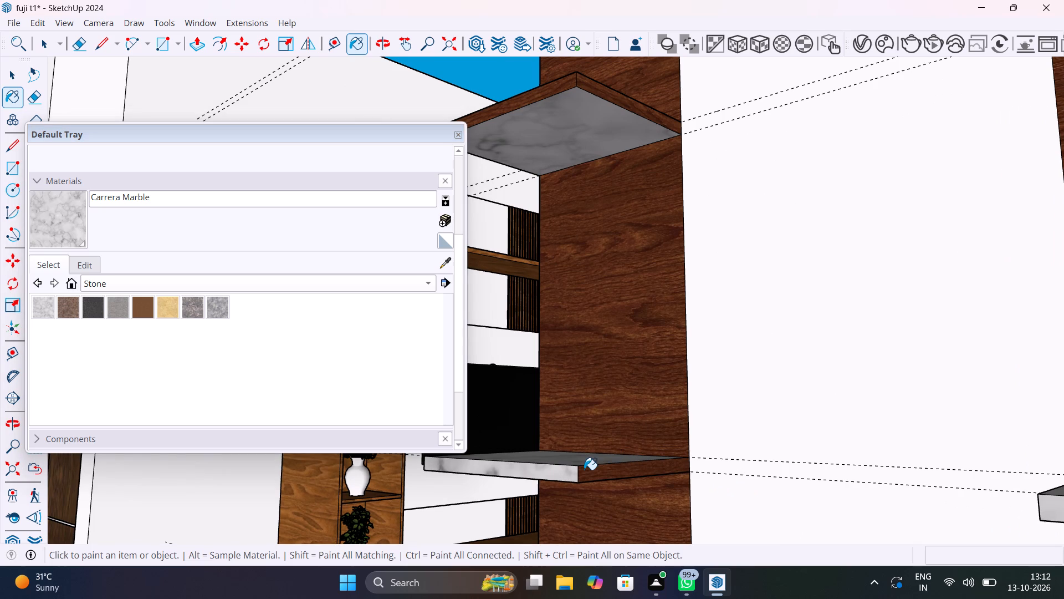
{"action": "left_click", "coordinate": [598, 478]}
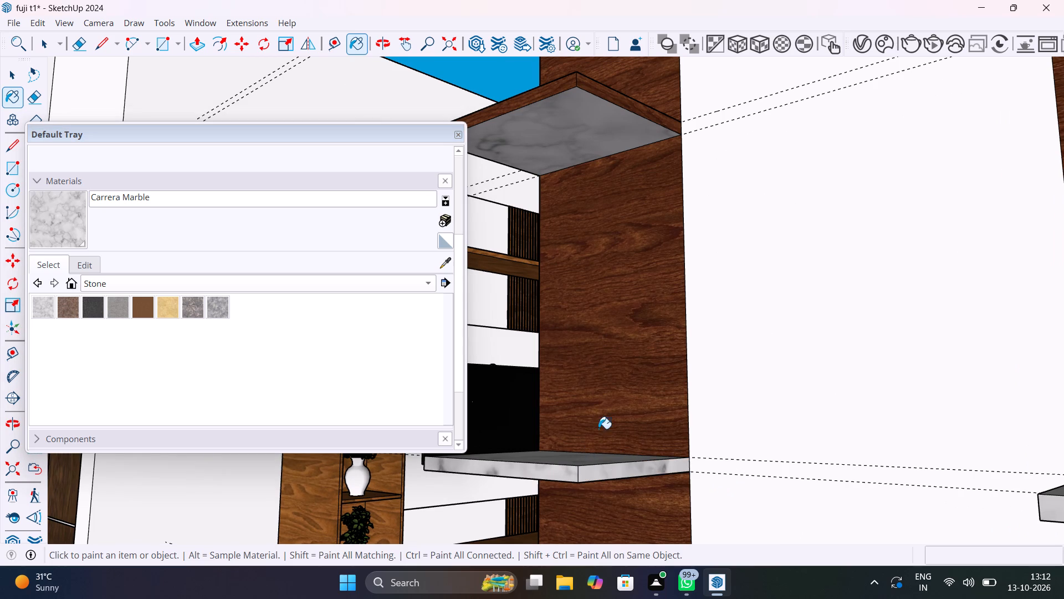
Paint the inner side edge, front edge and top face of the middle shelf on the nearer strip with Carrera Marble.
{"action": "left_click", "coordinate": [638, 110]}
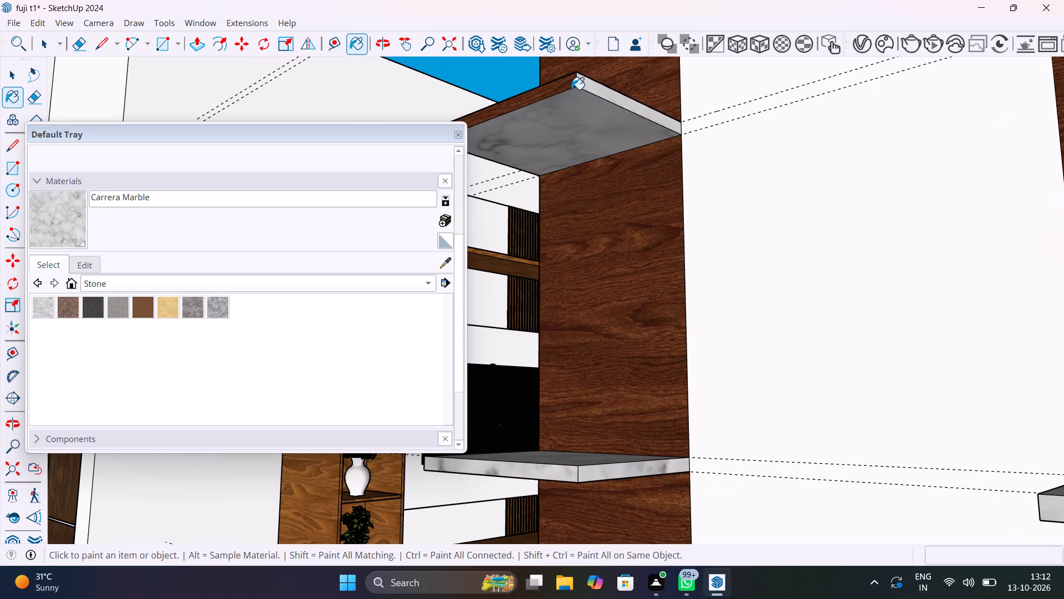
{"action": "left_click", "coordinate": [573, 85]}
{"action": "middle_click_drag", "start_coordinate": [593, 99], "coordinate": [707, 395]}
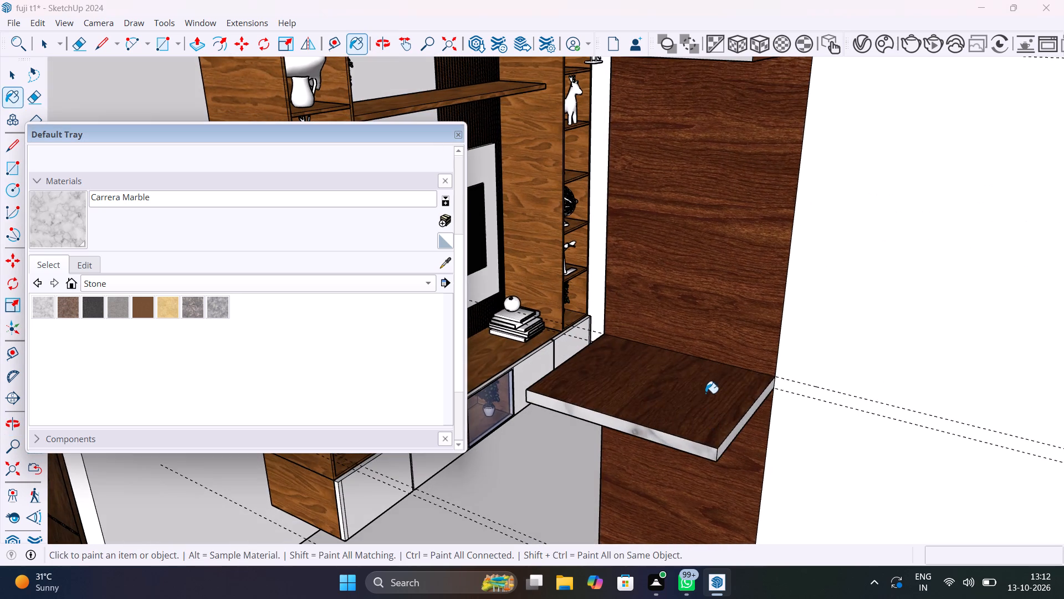
{"action": "left_click", "coordinate": [693, 397]}
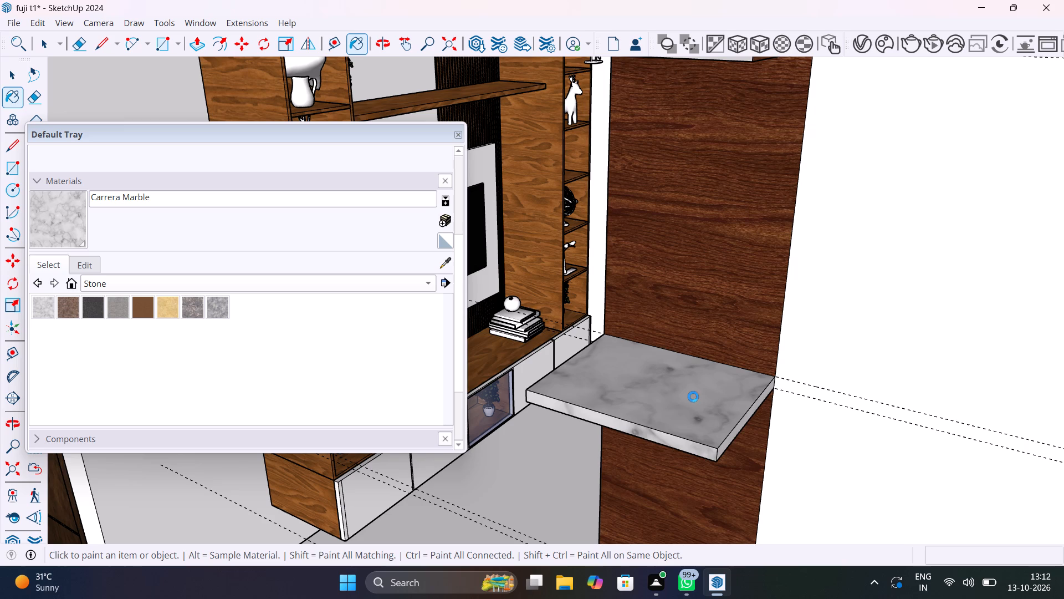
Paint the top face, front edge and inner side edge of the middle shelf on the farther strip with Carrera Marble.
{"action": "scroll", "coordinate": [671, 347], "scroll_direction": "down", "scroll_amount": 9}
{"action": "scroll", "coordinate": [725, 362], "scroll_direction": "down", "scroll_amount": 10}
{"action": "middle_click_drag", "start_coordinate": [766, 393], "coordinate": [719, 346]}
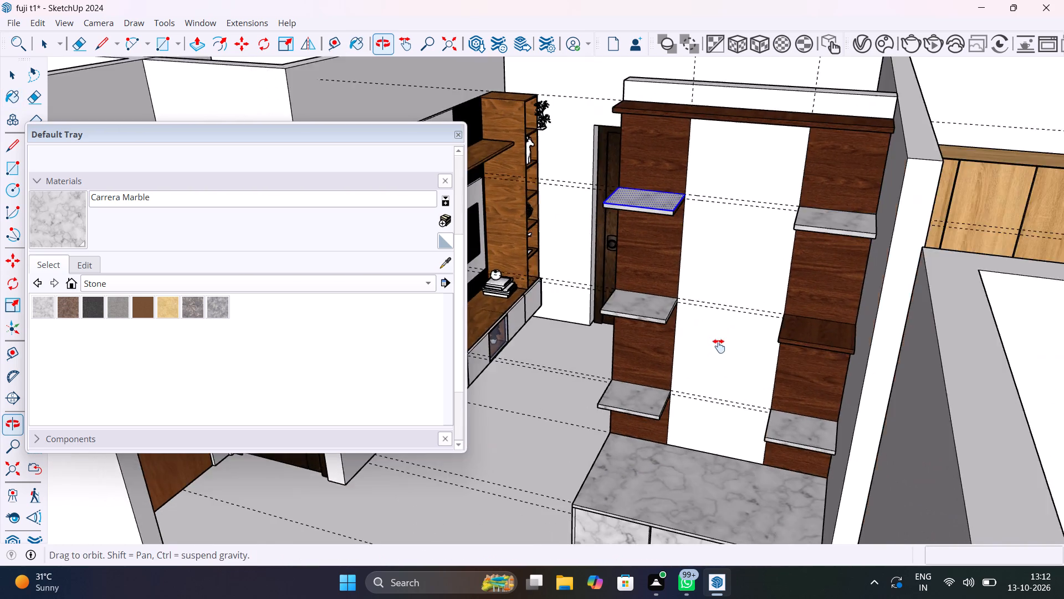
{"action": "middle_click_drag", "start_coordinate": [719, 346], "coordinate": [796, 359]}
{"action": "scroll", "coordinate": [884, 302], "scroll_direction": "up", "scroll_amount": 6}
{"action": "left_click", "coordinate": [876, 314]}
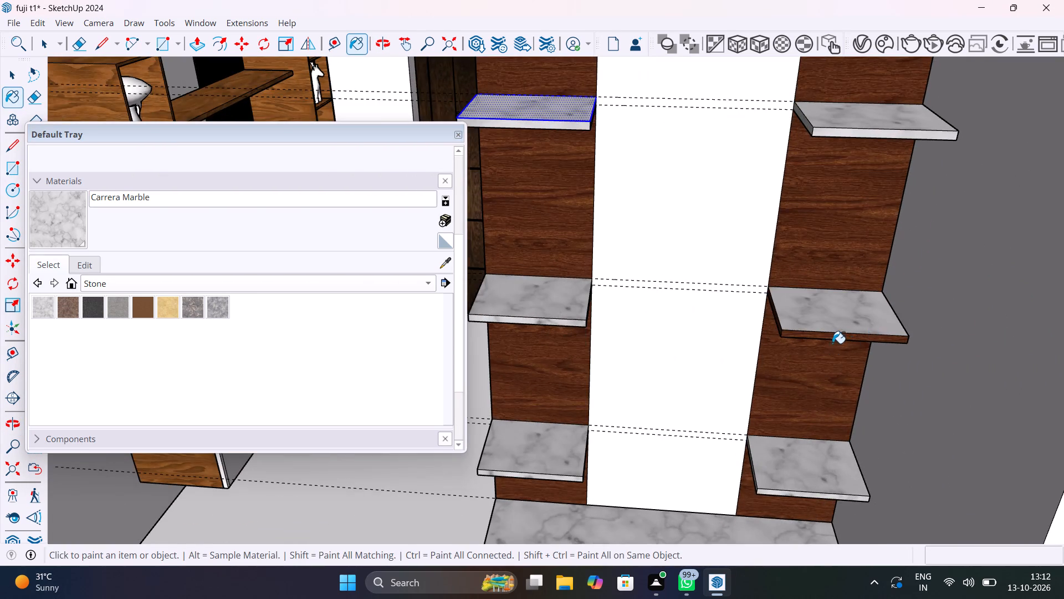
{"action": "scroll", "coordinate": [832, 343], "scroll_direction": "up", "scroll_amount": 7}
{"action": "left_click", "coordinate": [826, 323]}
{"action": "middle_click_drag", "start_coordinate": [714, 301], "coordinate": [820, 299]}
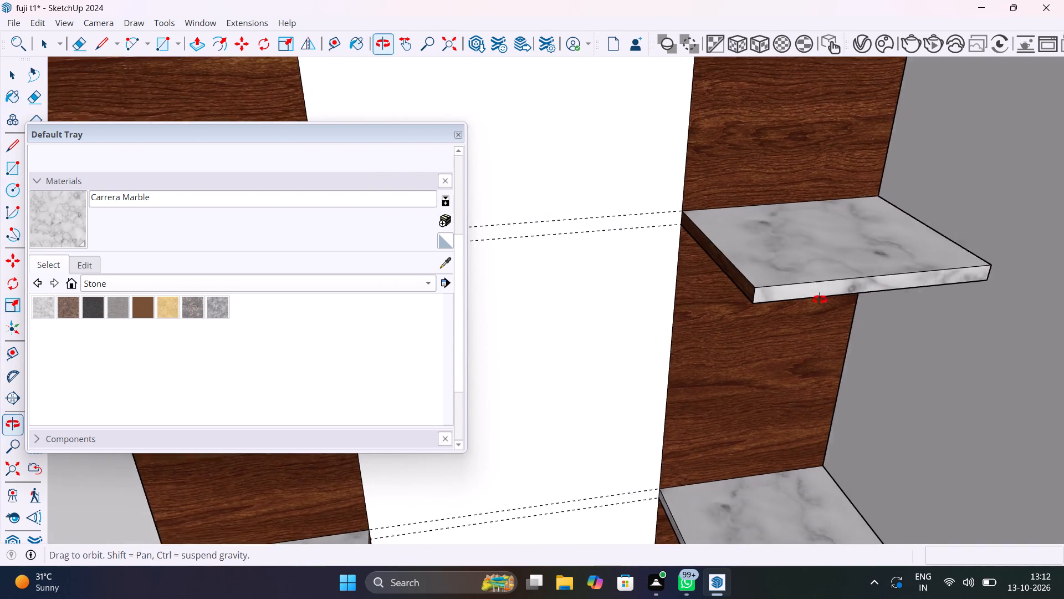
{"action": "middle_click_drag", "start_coordinate": [820, 299], "coordinate": [823, 297]}
{"action": "left_click", "coordinate": [754, 282]}
{"action": "middle_click_drag", "start_coordinate": [796, 319], "coordinate": [771, 99]}
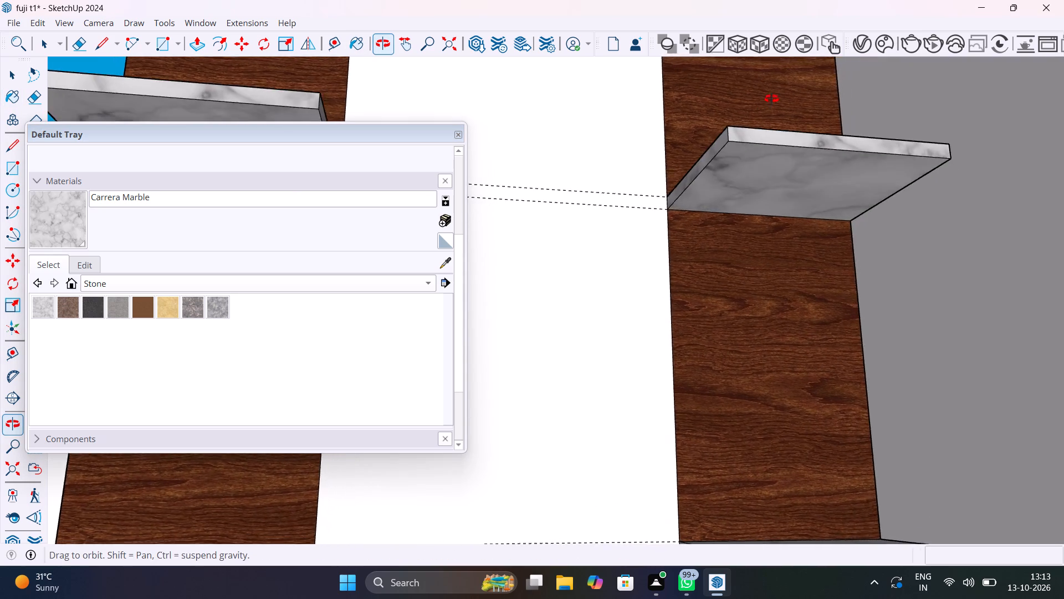
Delete all the construction guides in the model.
{"action": "middle_click_drag", "start_coordinate": [771, 99], "coordinate": [719, 300]}
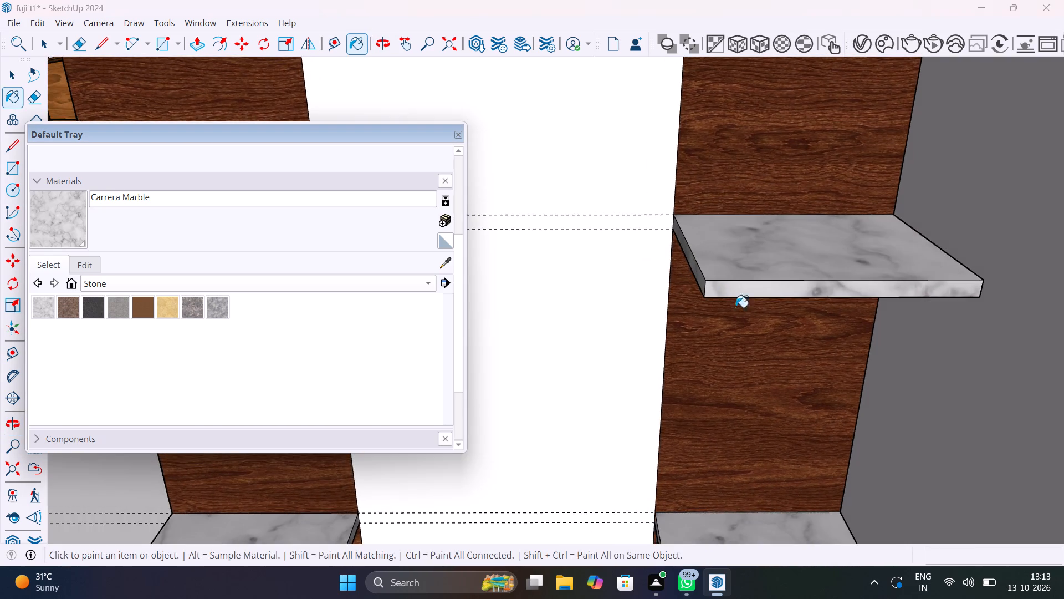
{"action": "scroll", "coordinate": [781, 317], "scroll_direction": "down", "scroll_amount": 11}
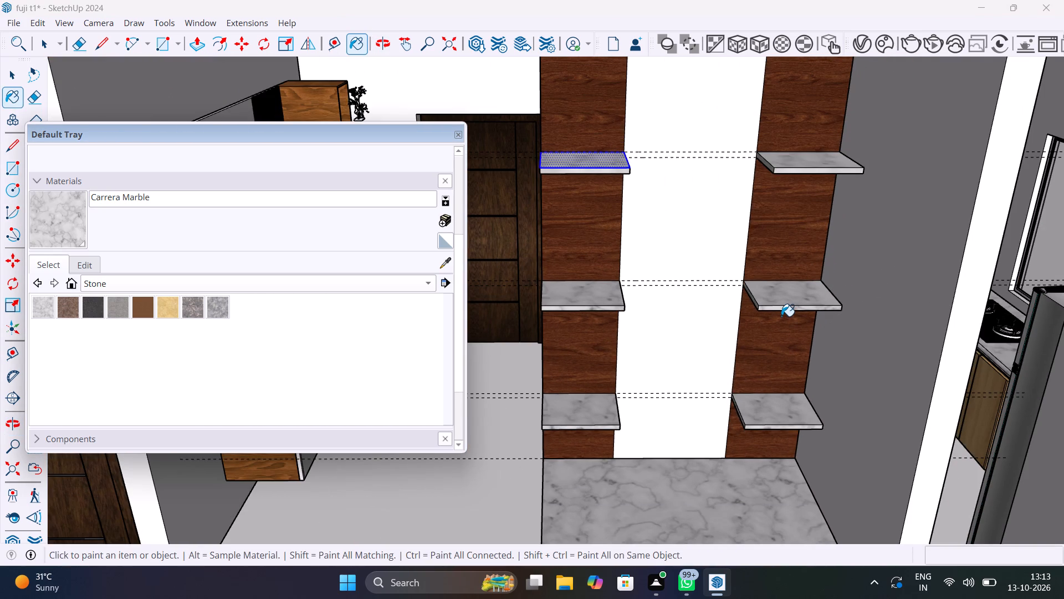
{"action": "scroll", "coordinate": [703, 366], "scroll_direction": "down", "scroll_amount": 4}
{"action": "key", "text": "space"}
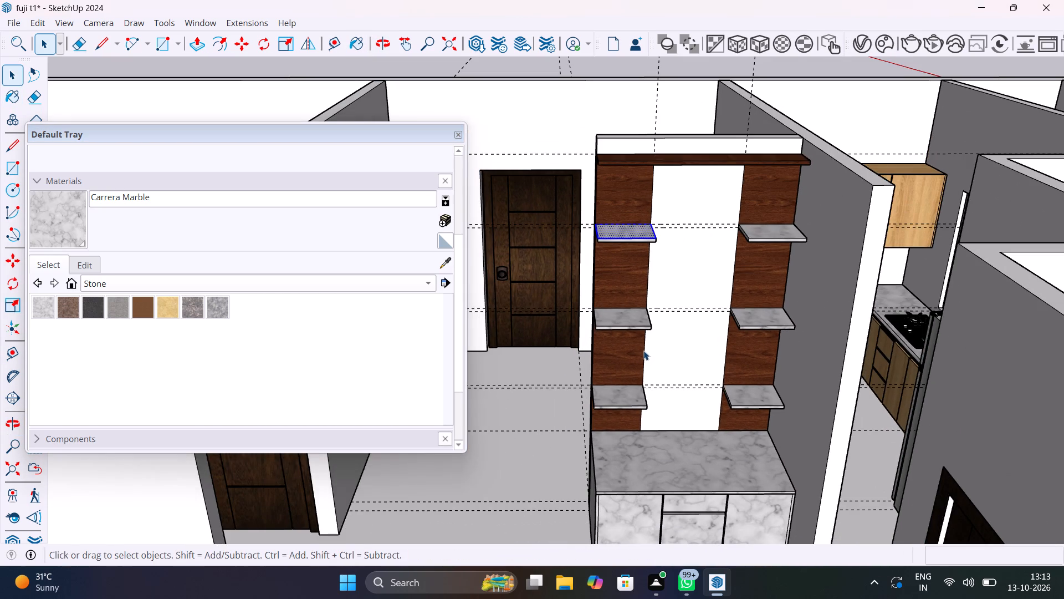
{"action": "scroll", "coordinate": [644, 349], "scroll_direction": "down", "scroll_amount": 11}
{"action": "left_click", "coordinate": [775, 175]}
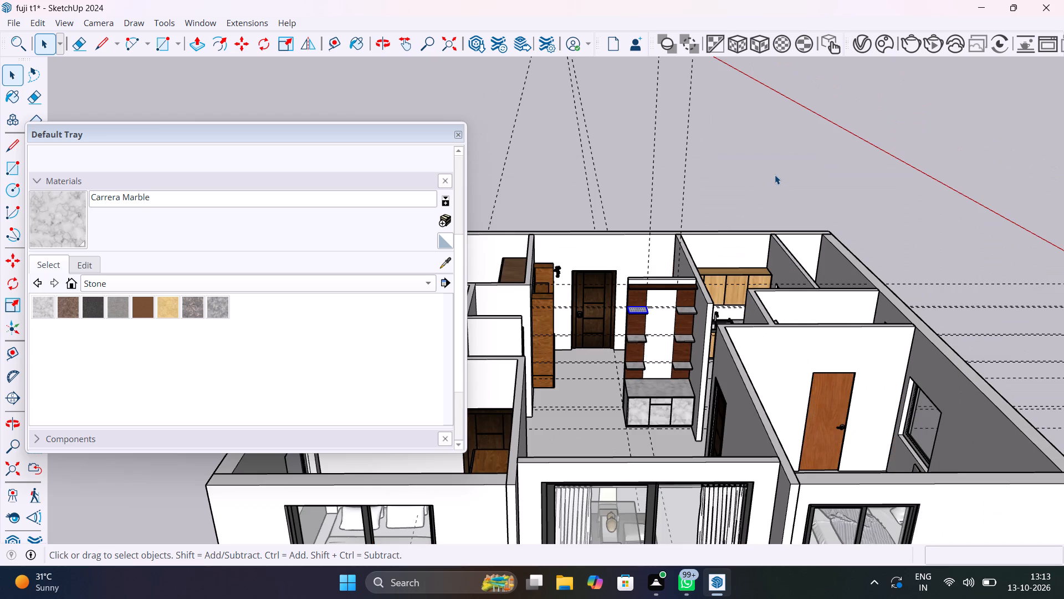
{"action": "scroll", "coordinate": [596, 312], "scroll_direction": "up", "scroll_amount": 12}
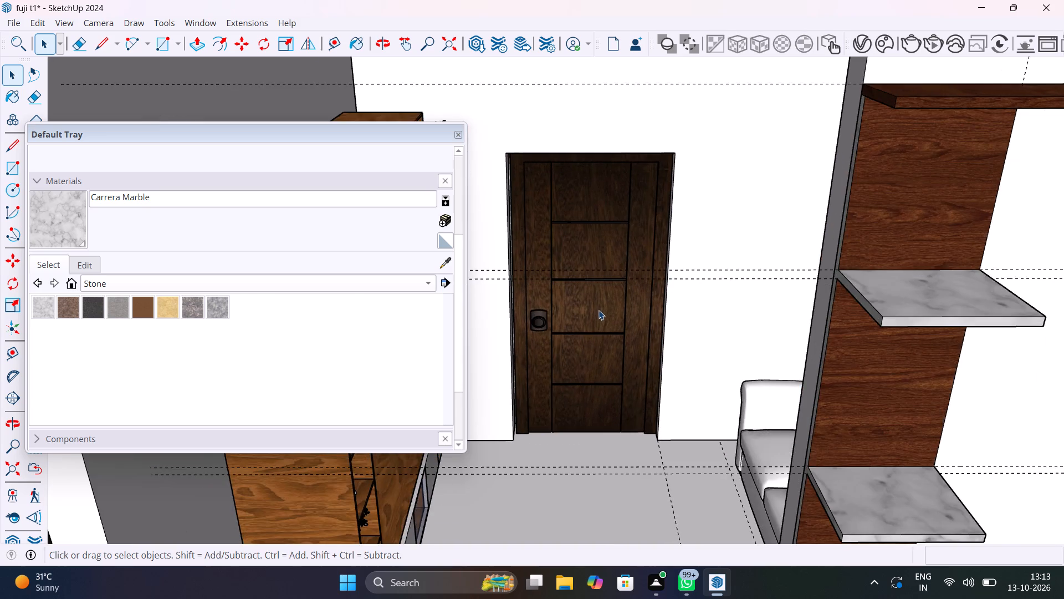
{"action": "middle_click_drag", "start_coordinate": [744, 361], "coordinate": [891, 397]}
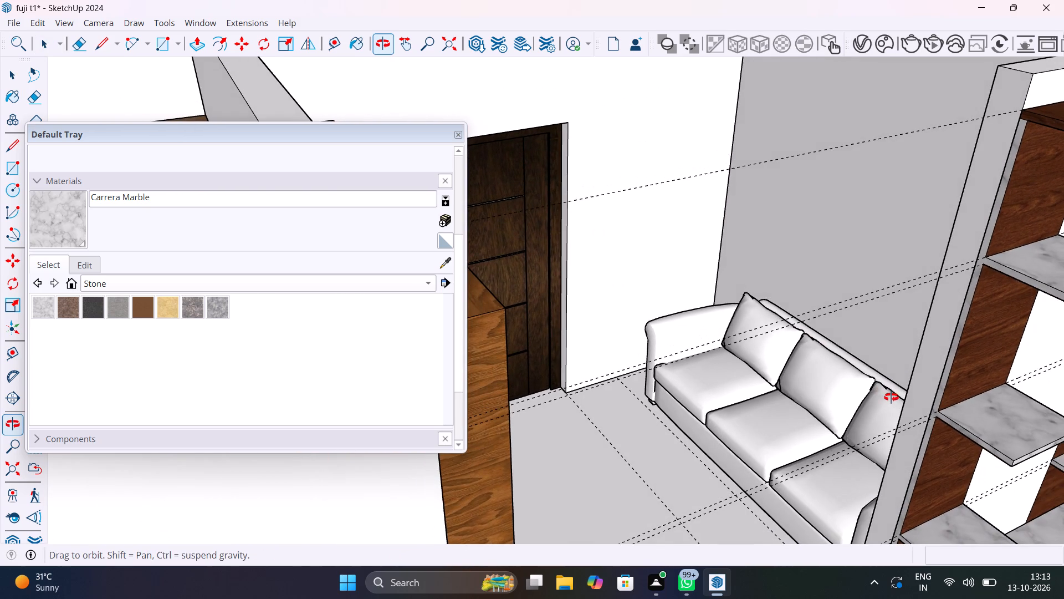
{"action": "middle_click_drag", "start_coordinate": [891, 397], "coordinate": [807, 382]}
{"action": "scroll", "coordinate": [727, 206], "scroll_direction": "up", "scroll_amount": 4}
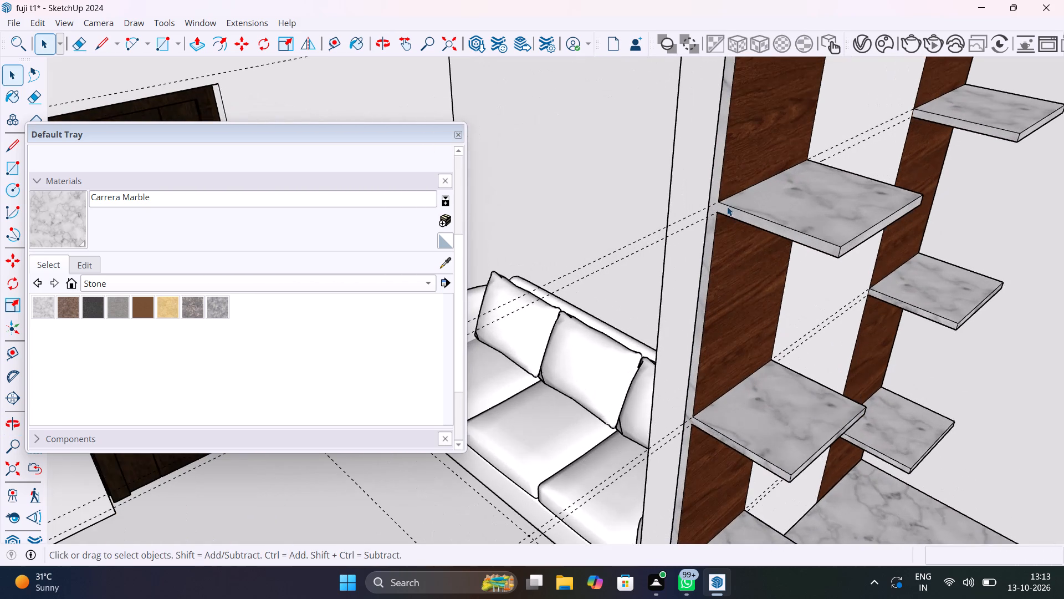
{"action": "left_click", "coordinate": [47, 24]}
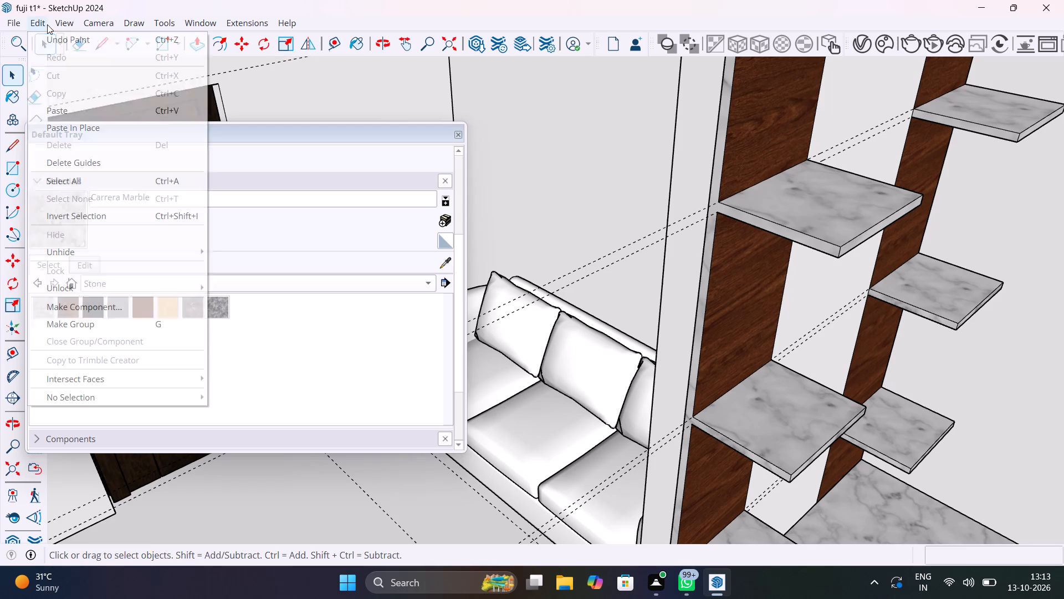
{"action": "left_click", "coordinate": [91, 167]}
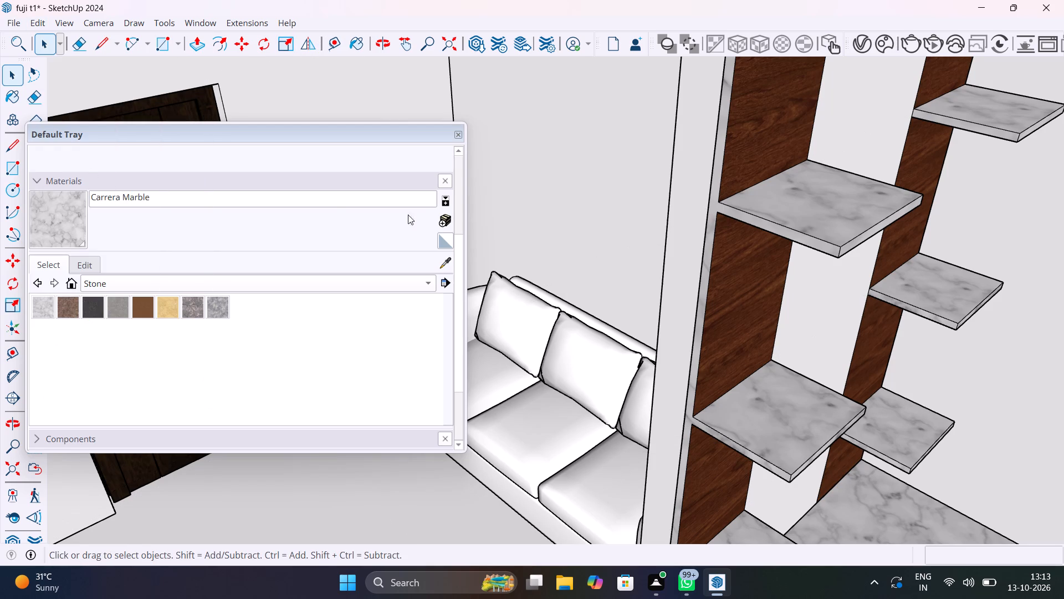
Draw a 4' 3" line along the nearer strip's outer side face, from the lowest shelf to the top shelf, separating the shelf ends from the strip.
{"action": "scroll", "coordinate": [713, 349], "scroll_direction": "down", "scroll_amount": 5}
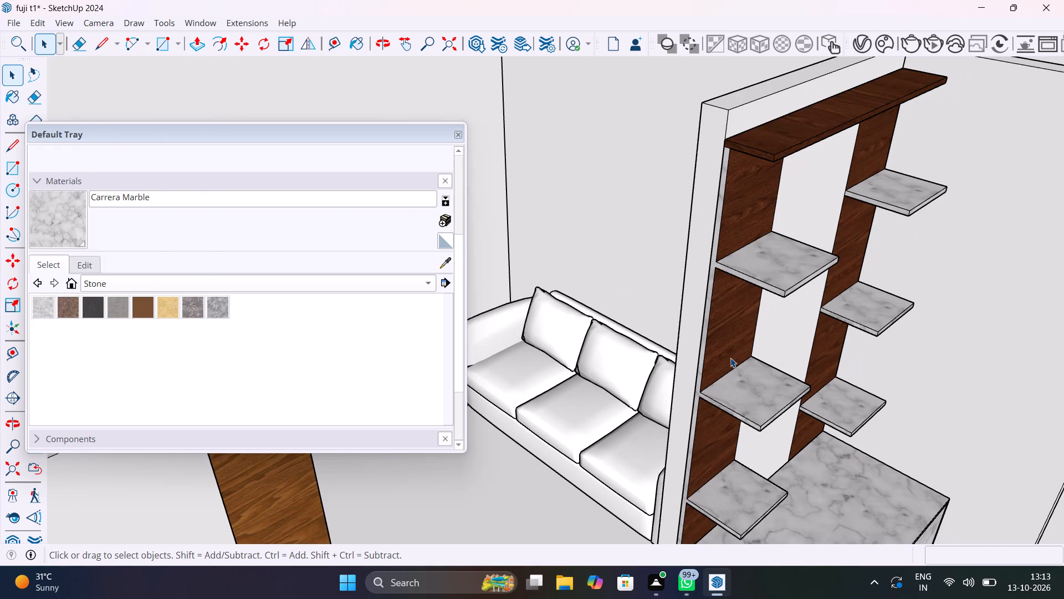
{"action": "middle_click_drag", "start_coordinate": [730, 357], "coordinate": [790, 296]}
{"action": "scroll", "coordinate": [723, 202], "scroll_direction": "up", "scroll_amount": 2}
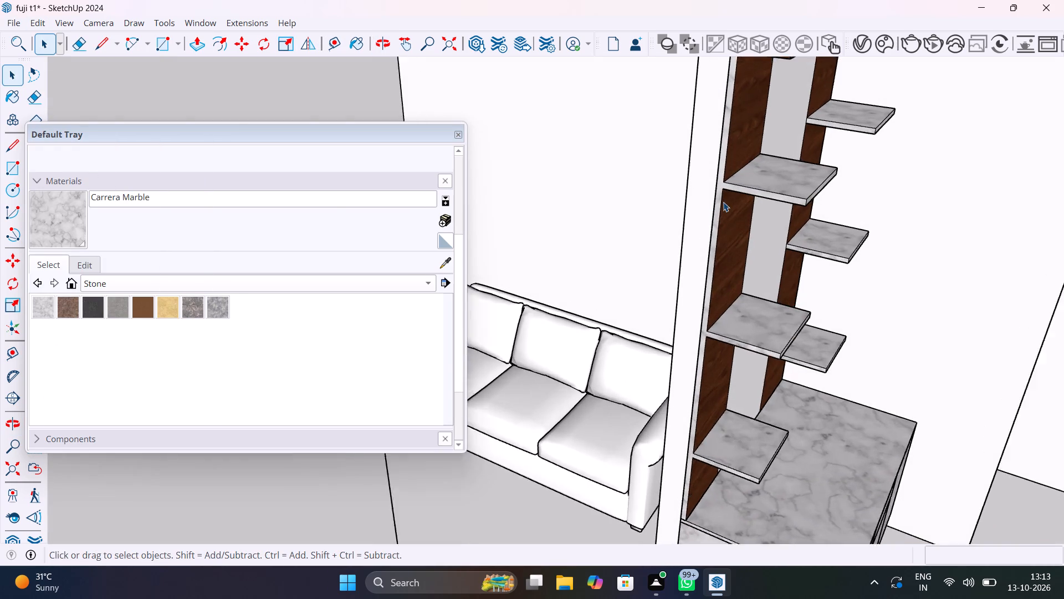
{"action": "scroll", "coordinate": [723, 202], "scroll_direction": "up", "scroll_amount": 3}
{"action": "left_click", "coordinate": [712, 217]}
{"action": "left_click", "coordinate": [712, 217]}
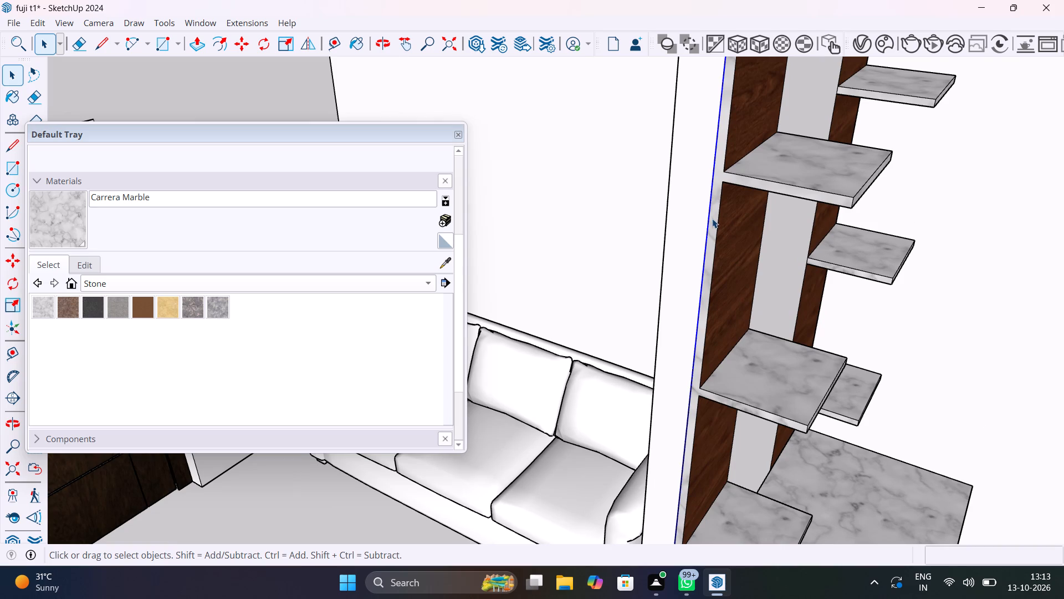
{"action": "double_click", "coordinate": [713, 220]}
{"action": "left_click", "coordinate": [713, 220]}
{"action": "double_click", "coordinate": [713, 220]}
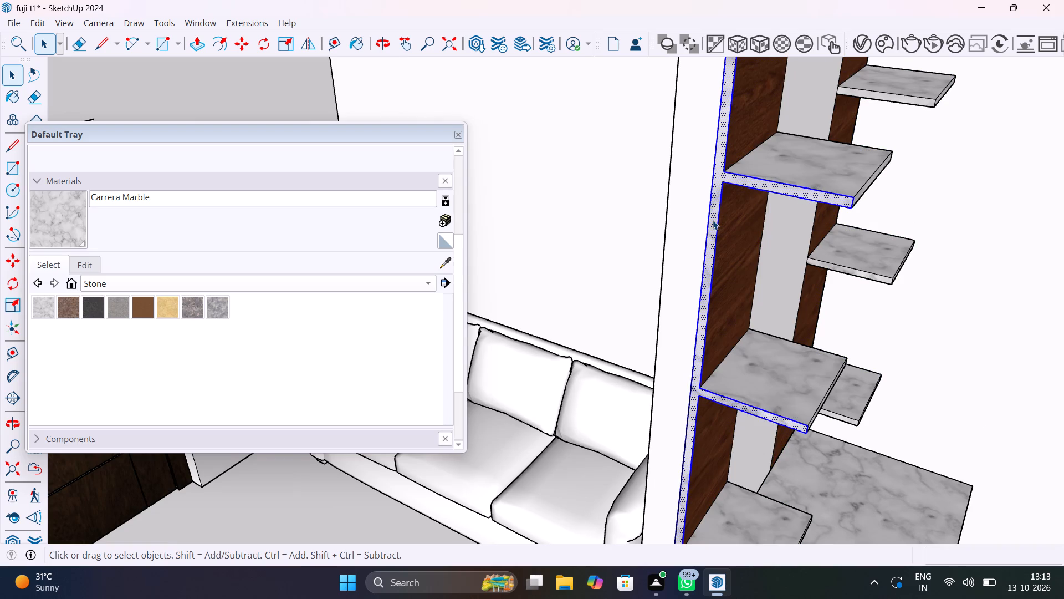
{"action": "scroll", "coordinate": [713, 220], "scroll_direction": "down", "scroll_amount": 6}
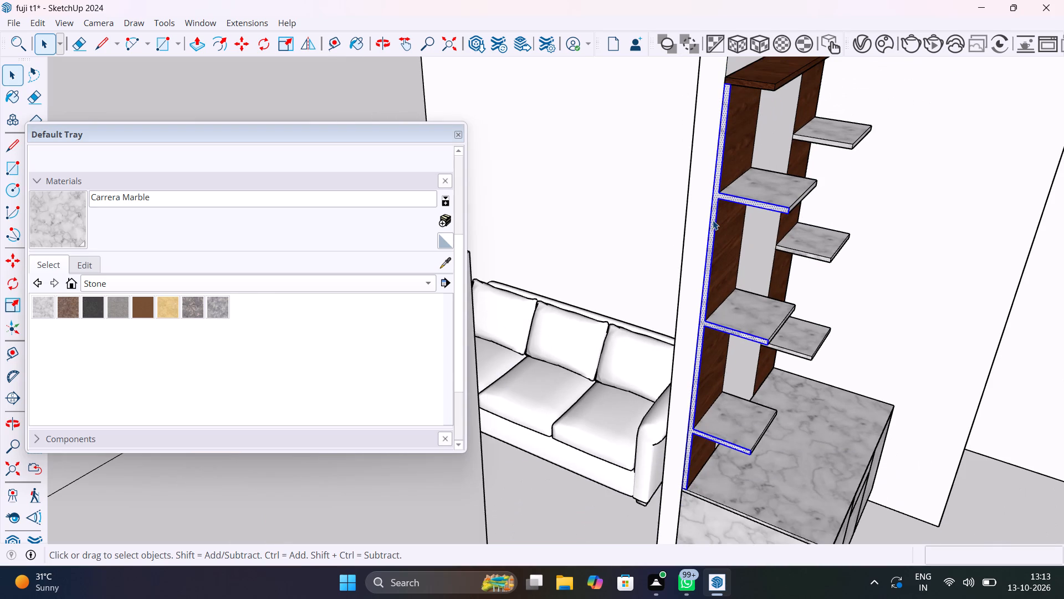
{"action": "key", "text": "l"}
{"action": "scroll", "coordinate": [694, 448], "scroll_direction": "up", "scroll_amount": 2}
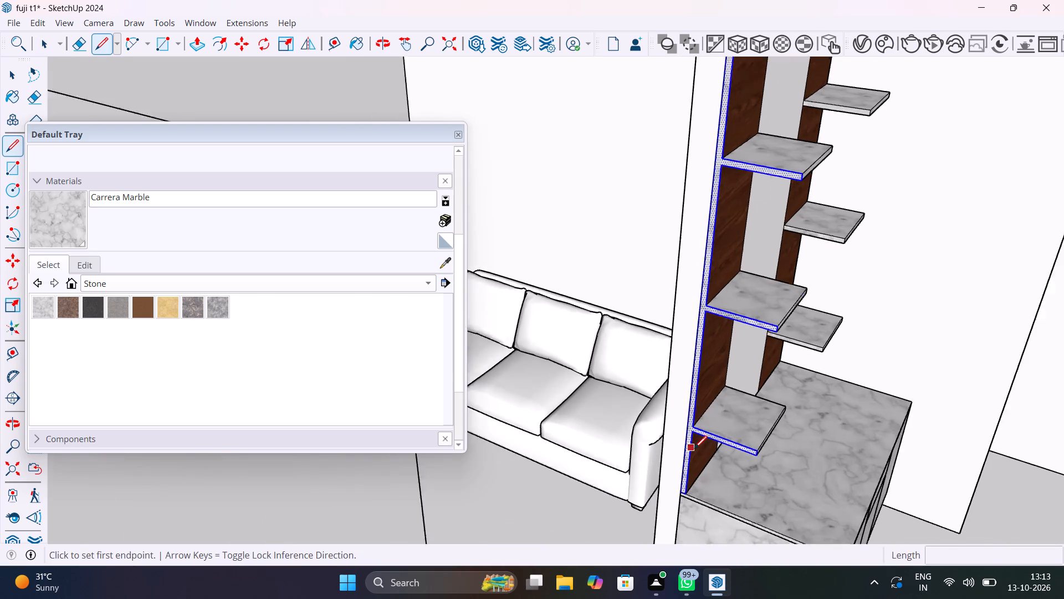
{"action": "scroll", "coordinate": [694, 448], "scroll_direction": "up", "scroll_amount": 9}
{"action": "left_click", "coordinate": [692, 401]}
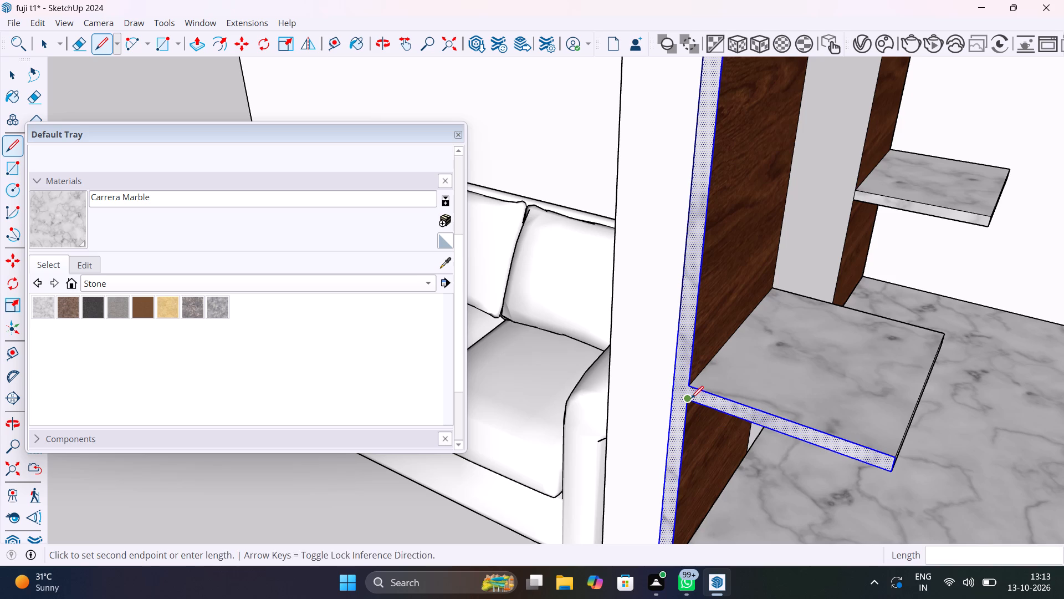
{"action": "scroll", "coordinate": [697, 326], "scroll_direction": "down", "scroll_amount": 20}
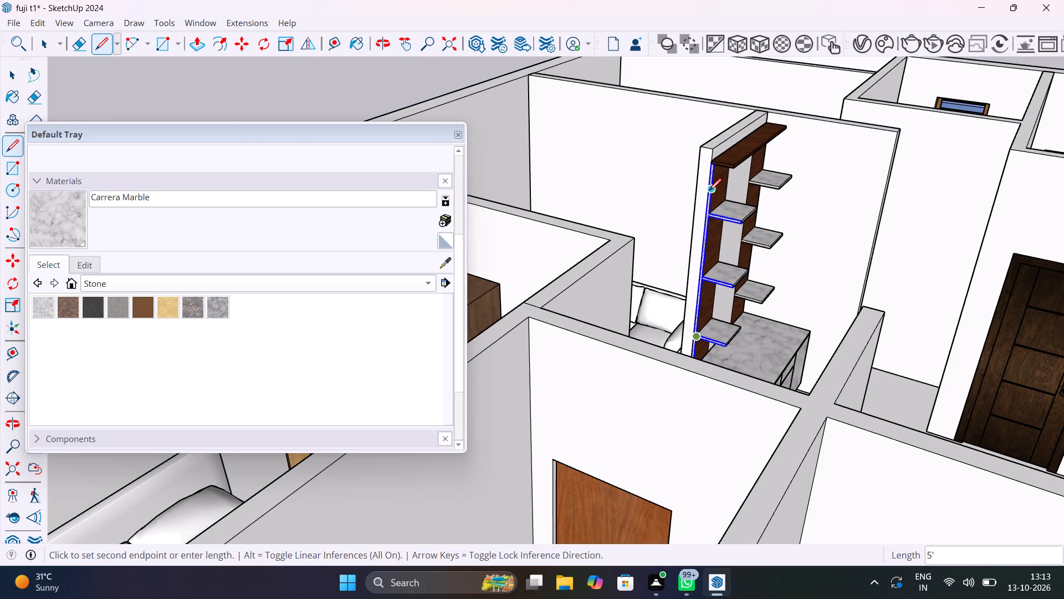
{"action": "scroll", "coordinate": [709, 219], "scroll_direction": "up", "scroll_amount": 17}
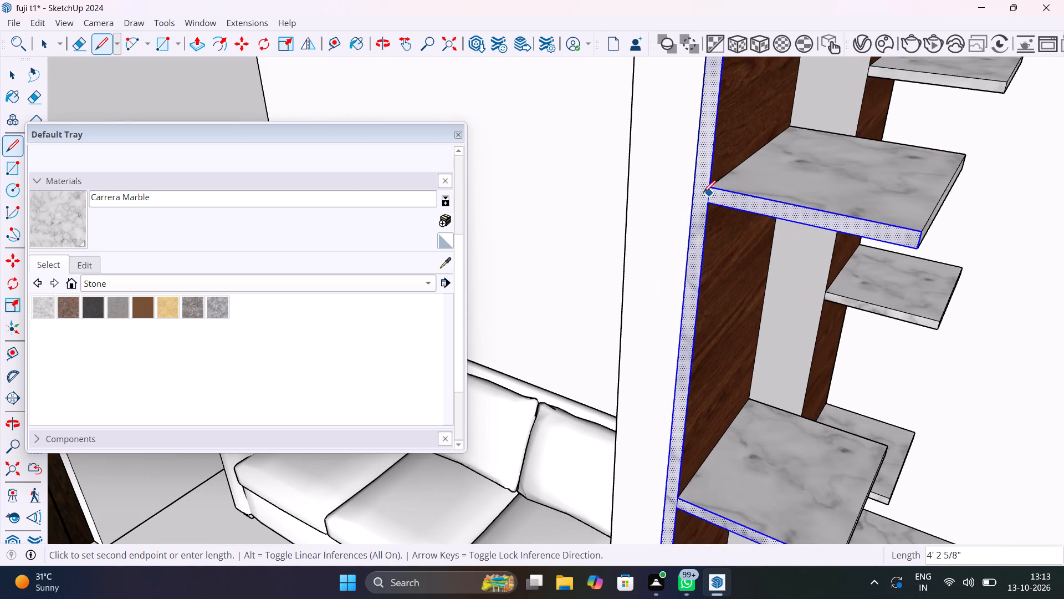
{"action": "left_click", "coordinate": [707, 187]}
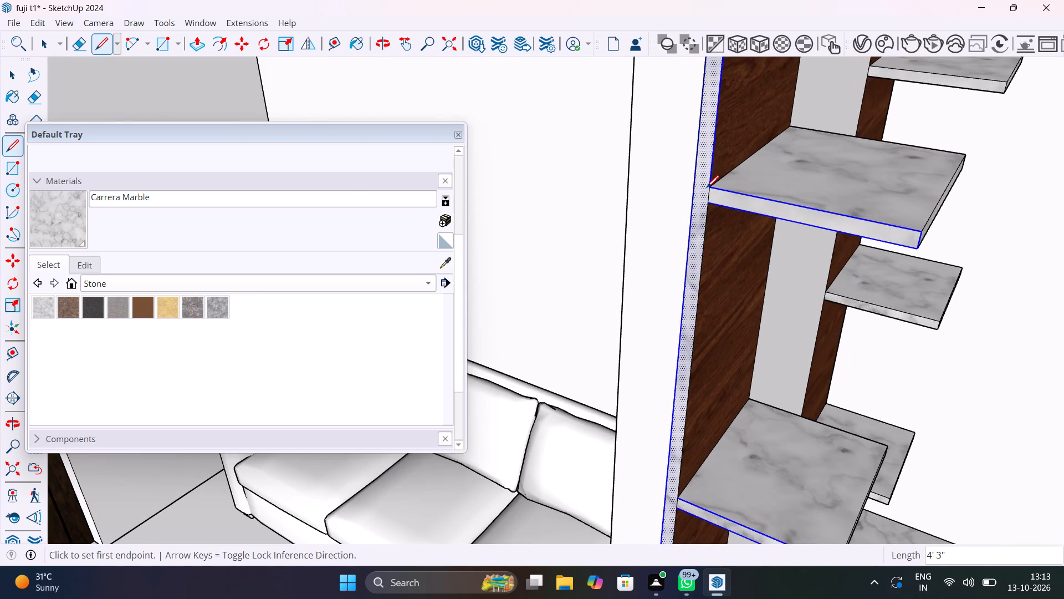
{"action": "key", "text": "space"}
Sample Wood Mahogany 33-46 100cm from the nearer strip's front face, paint the strip's outer side edge with it, and close the tray.
{"action": "left_click", "coordinate": [449, 260]}
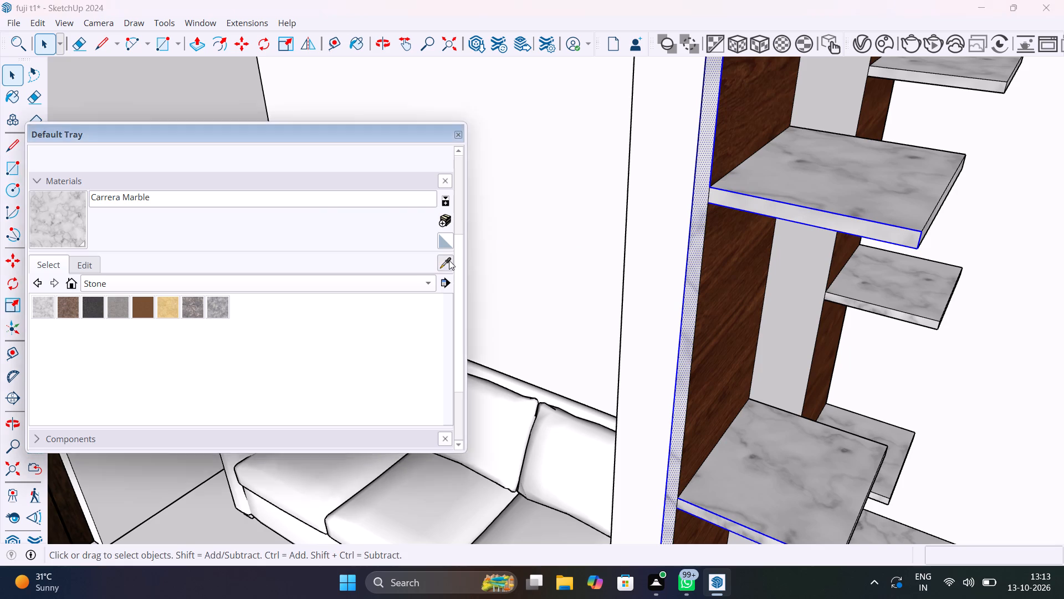
{"action": "left_click", "coordinate": [730, 320]}
{"action": "left_click", "coordinate": [692, 316]}
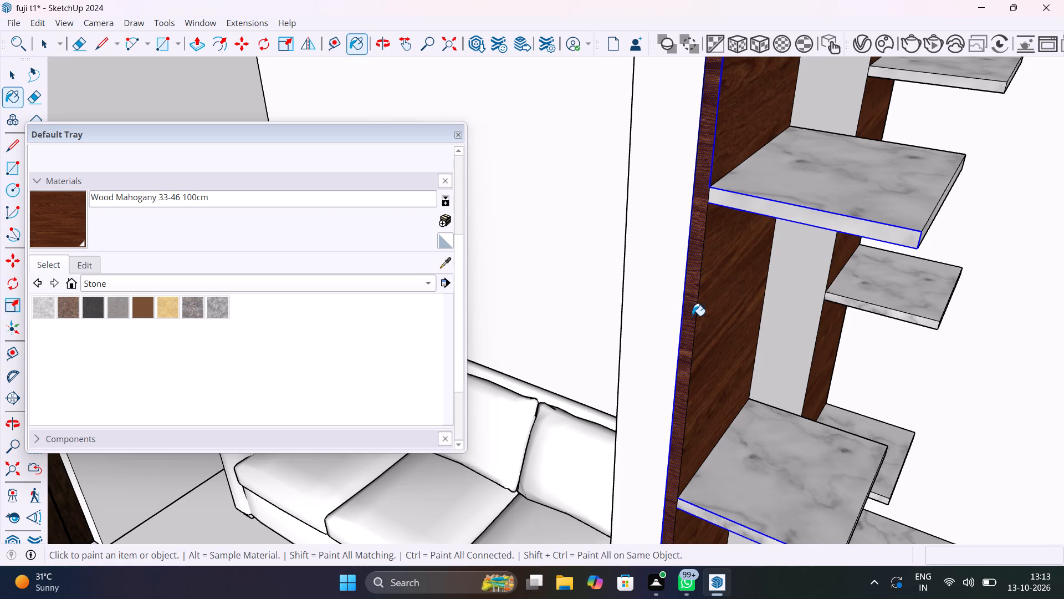
{"action": "scroll", "coordinate": [692, 316], "scroll_direction": "down", "scroll_amount": 7}
{"action": "key", "text": "space"}
{"action": "scroll", "coordinate": [692, 316], "scroll_direction": "down", "scroll_amount": 14}
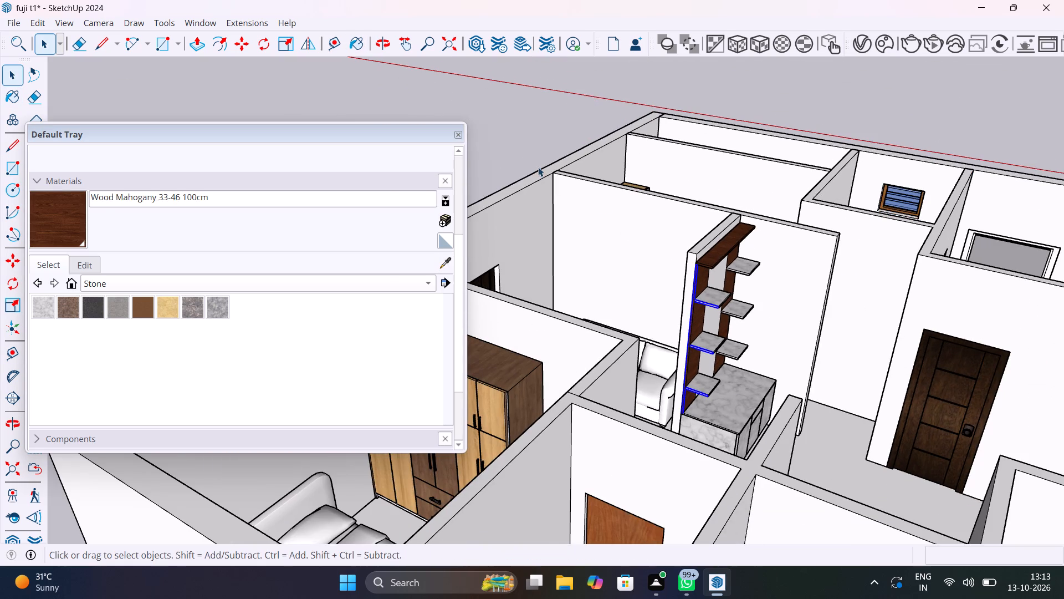
{"action": "left_click", "coordinate": [528, 141]}
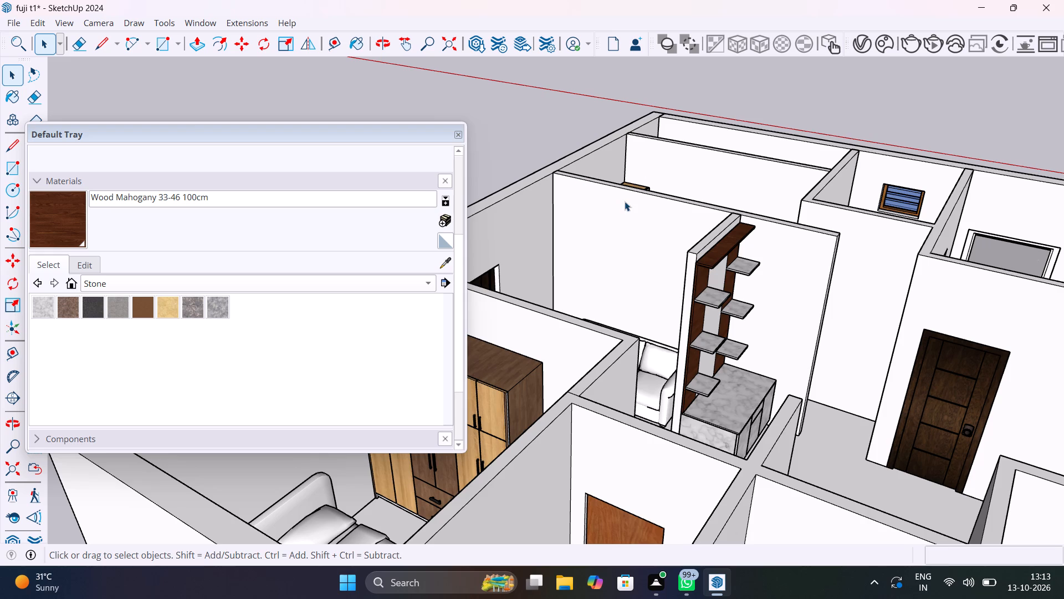
{"action": "left_click", "coordinate": [456, 134]}
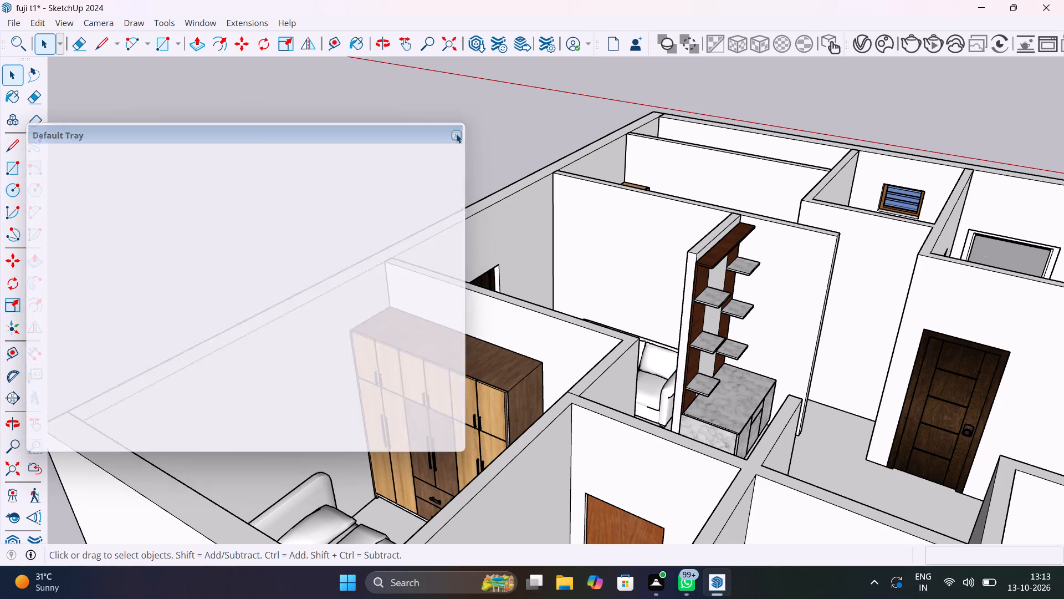
Examine the shelf and cabinet unit and the surrounding apartment layout from several angles.
{"action": "middle_click_drag", "start_coordinate": [622, 292], "coordinate": [336, 193]}
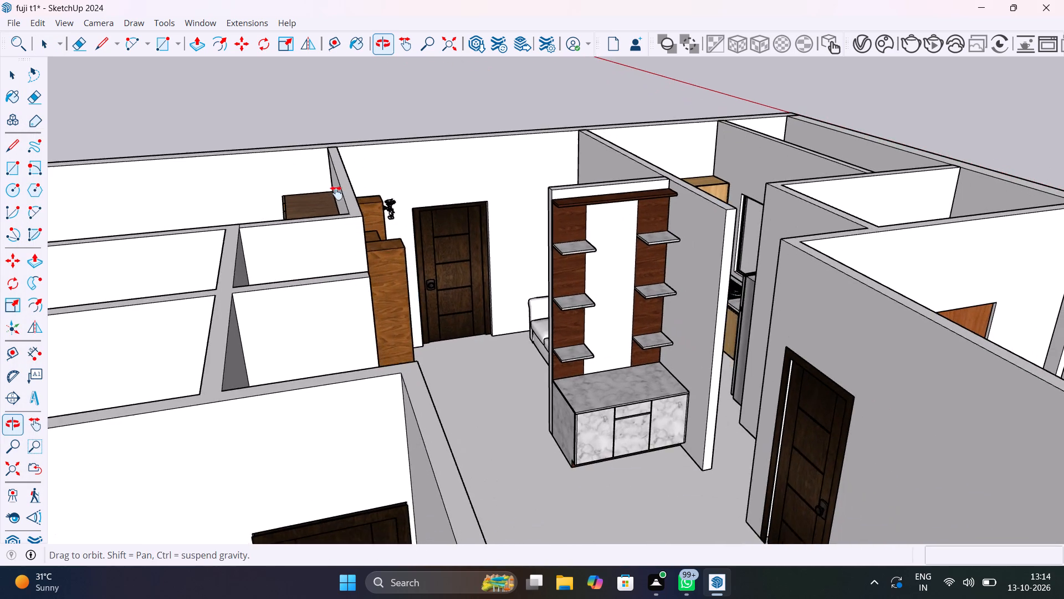
{"action": "middle_click_drag", "start_coordinate": [336, 193], "coordinate": [406, 241]}
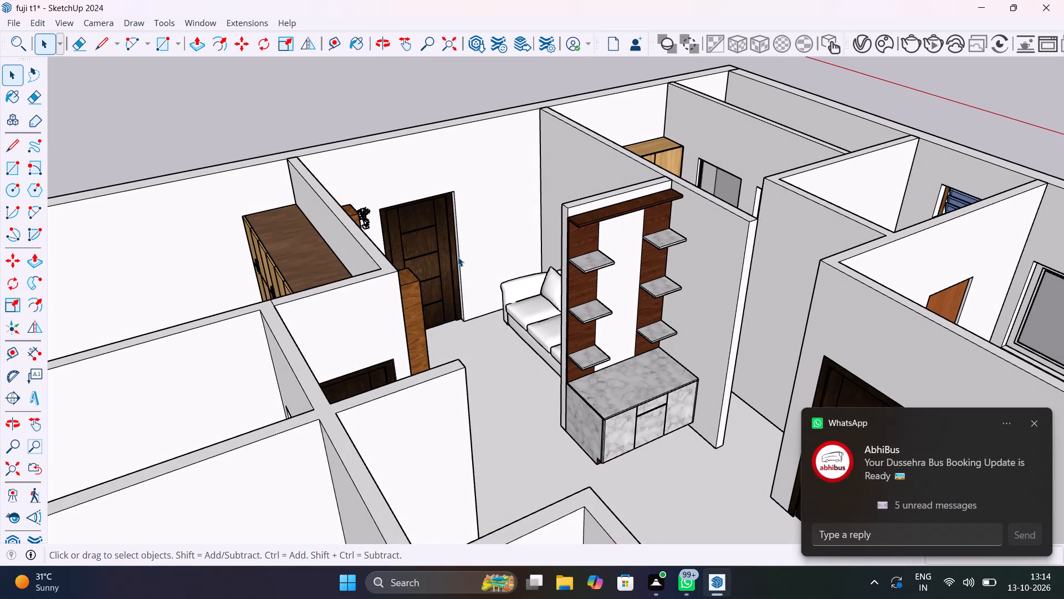
{"action": "middle_click_drag", "start_coordinate": [534, 285], "coordinate": [298, 309]}
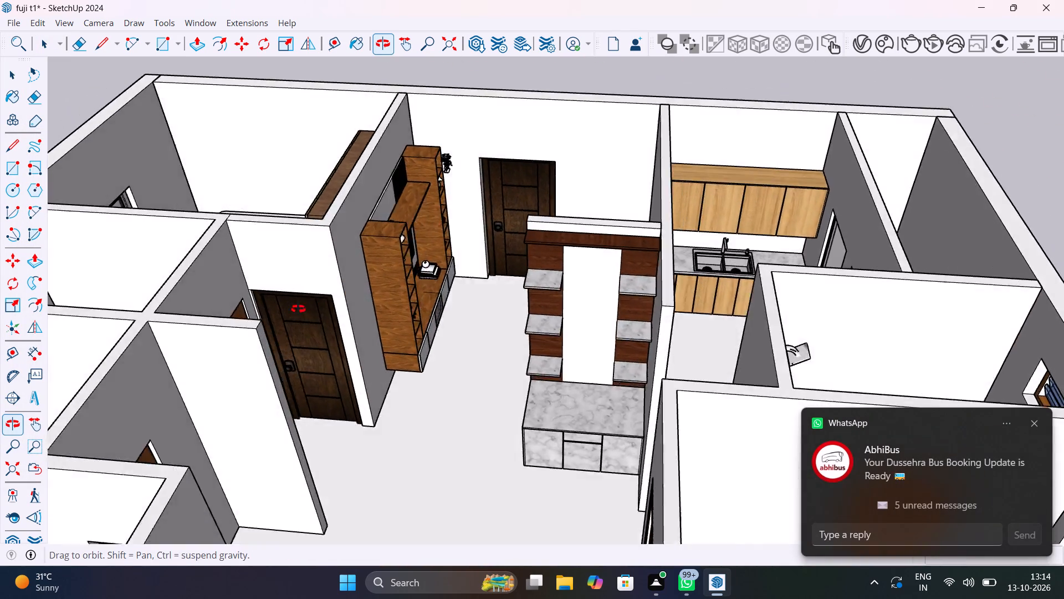
{"action": "middle_click_drag", "start_coordinate": [298, 309], "coordinate": [315, 317]}
{"action": "middle_click_drag", "start_coordinate": [463, 270], "coordinate": [423, 318]}
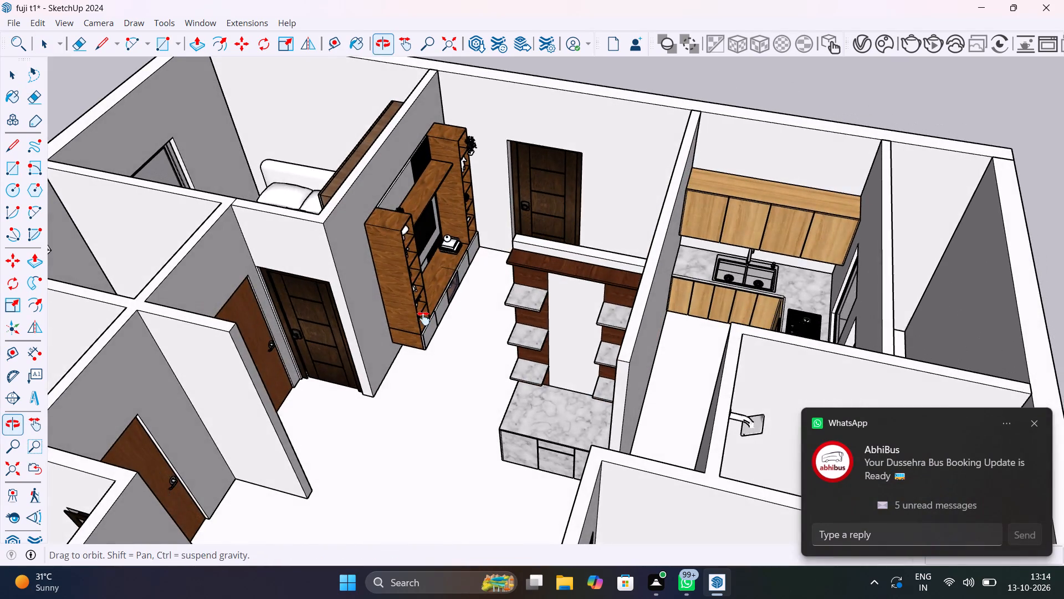
{"action": "middle_click_drag", "start_coordinate": [423, 318], "coordinate": [359, 312]}
{"action": "scroll", "coordinate": [374, 291], "scroll_direction": "up", "scroll_amount": 3}
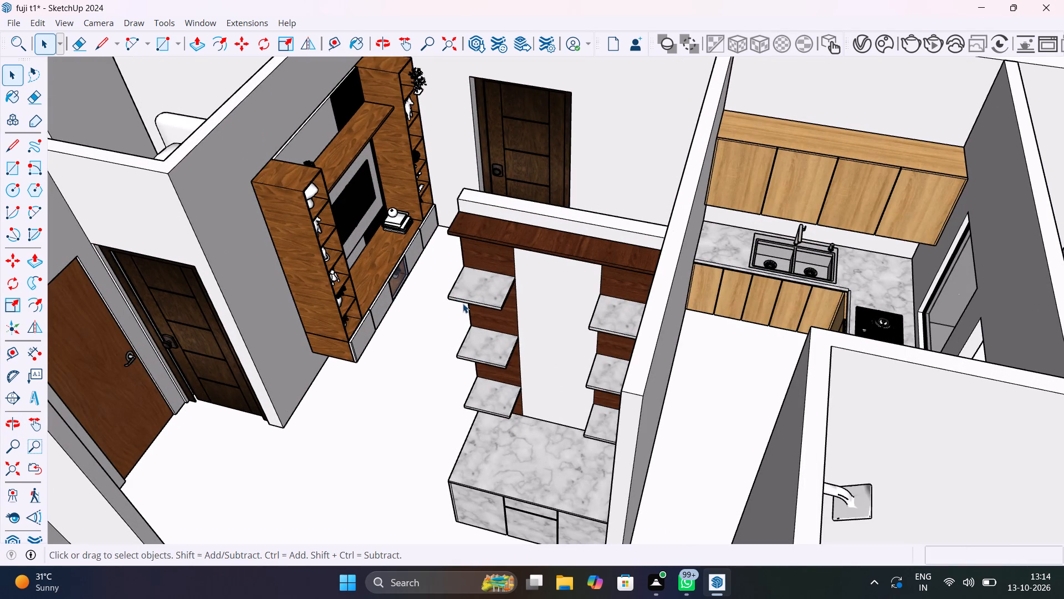
{"action": "scroll", "coordinate": [464, 305], "scroll_direction": "up", "scroll_amount": 1}
{"action": "scroll", "coordinate": [464, 304], "scroll_direction": "down", "scroll_amount": 4}
{"action": "middle_click_drag", "start_coordinate": [467, 312], "coordinate": [475, 310]}
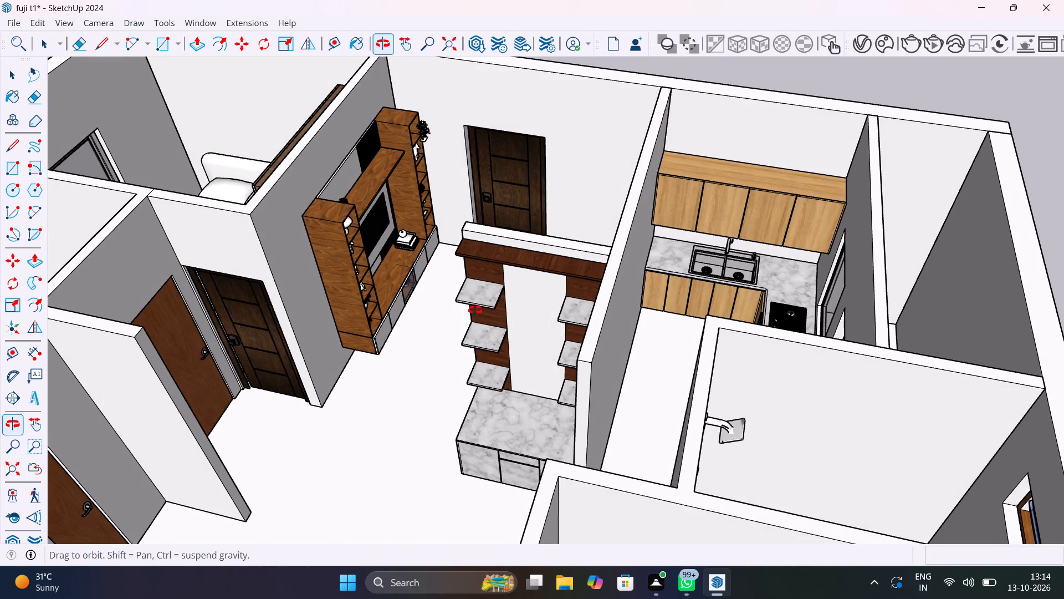
{"action": "middle_click_drag", "start_coordinate": [475, 310], "coordinate": [683, 195]}
{"action": "scroll", "coordinate": [683, 202], "scroll_direction": "down", "scroll_amount": 8}
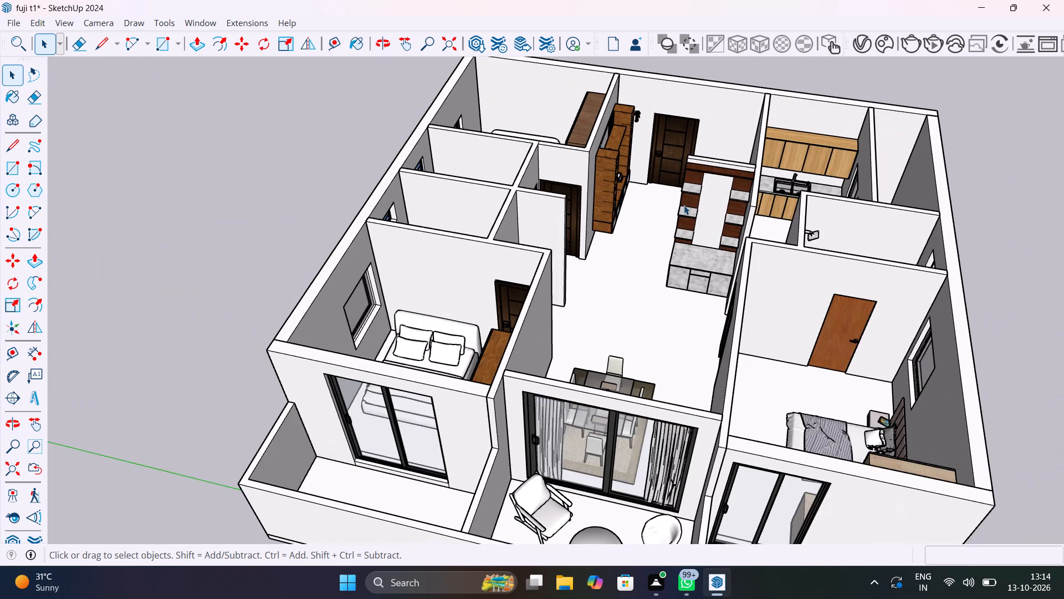
{"action": "middle_click_drag", "start_coordinate": [684, 205], "coordinate": [625, 263]}
{"action": "scroll", "coordinate": [684, 205], "scroll_direction": "down", "scroll_amount": 1}
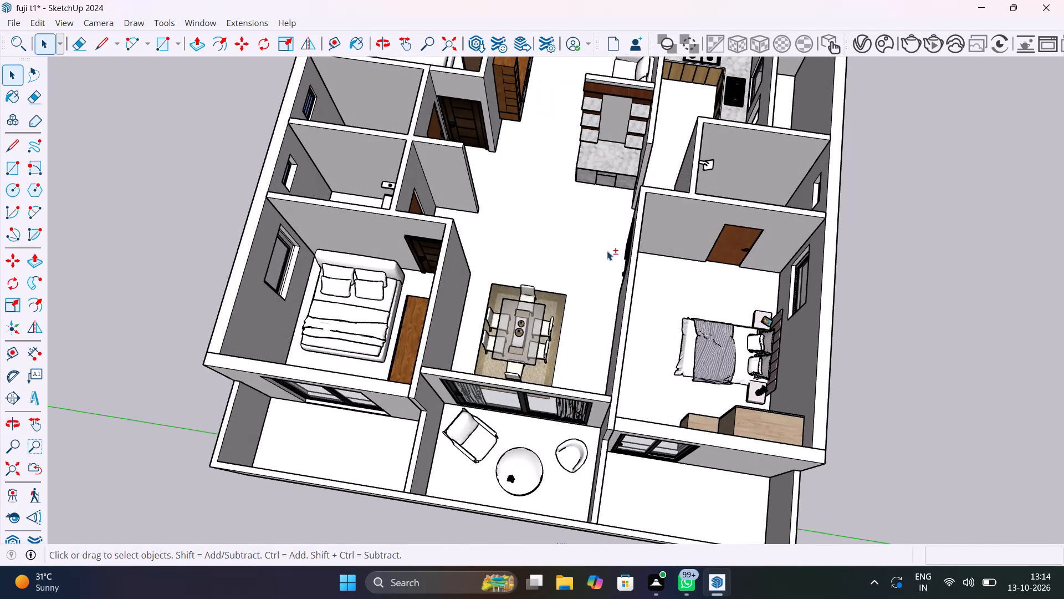
{"action": "middle_click_drag", "start_coordinate": [606, 247], "coordinate": [650, 344], "text": "shift"}
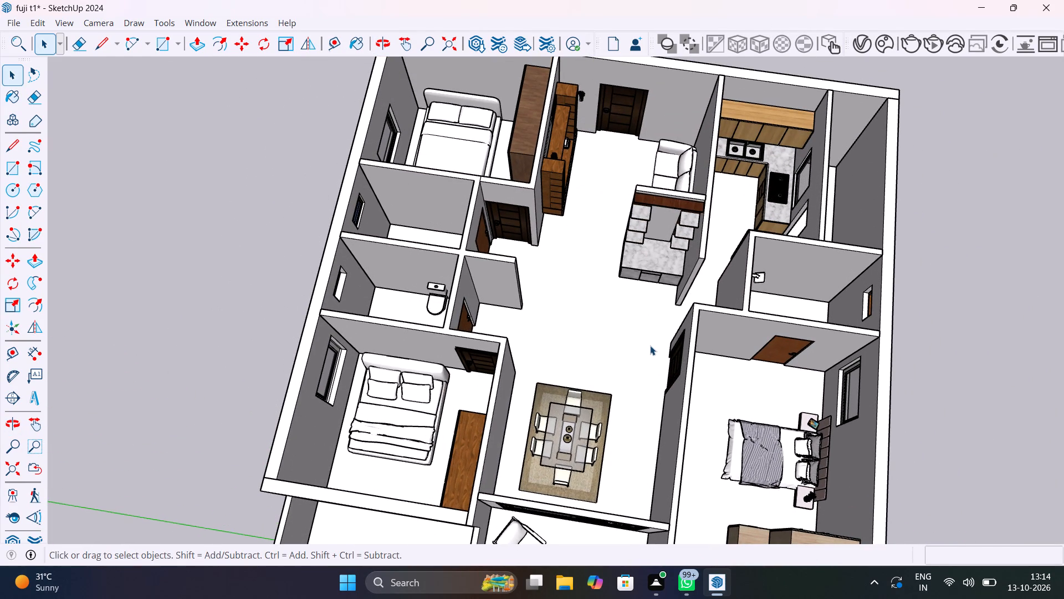
{"action": "scroll", "coordinate": [649, 226], "scroll_direction": "up", "scroll_amount": 11}
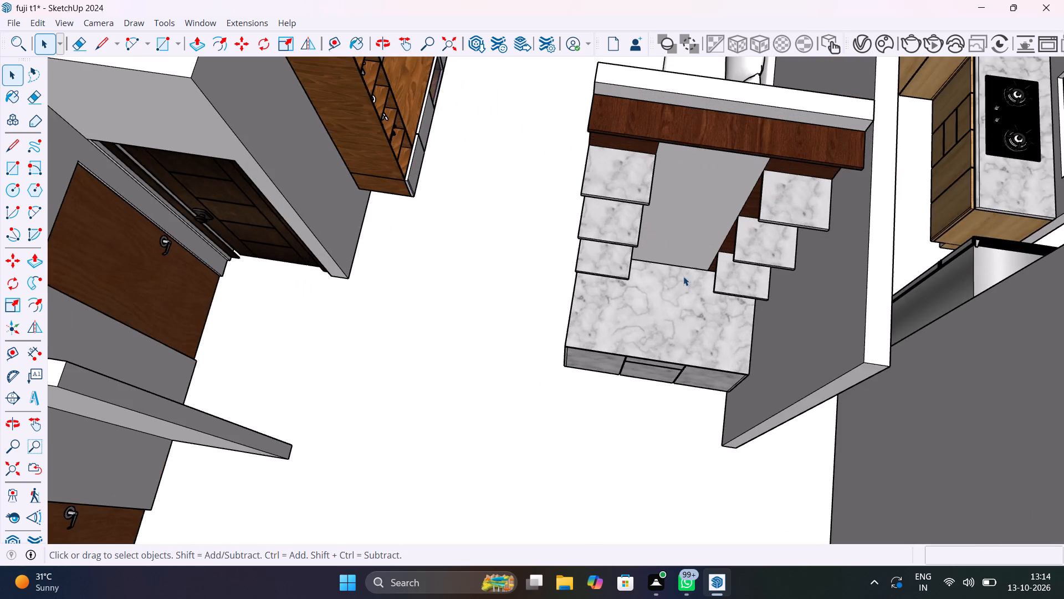
{"action": "middle_click_drag", "start_coordinate": [683, 275], "coordinate": [715, 200]}
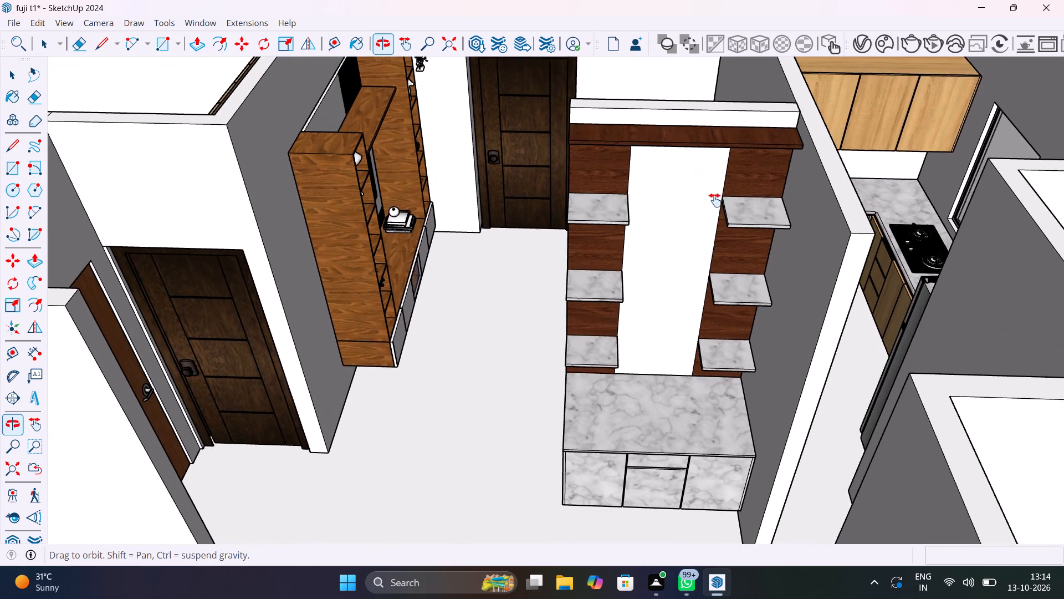
Open the Chaos Cosmos asset library and search its online assets for cream.
{"action": "middle_click_drag", "start_coordinate": [715, 200], "coordinate": [714, 185]}
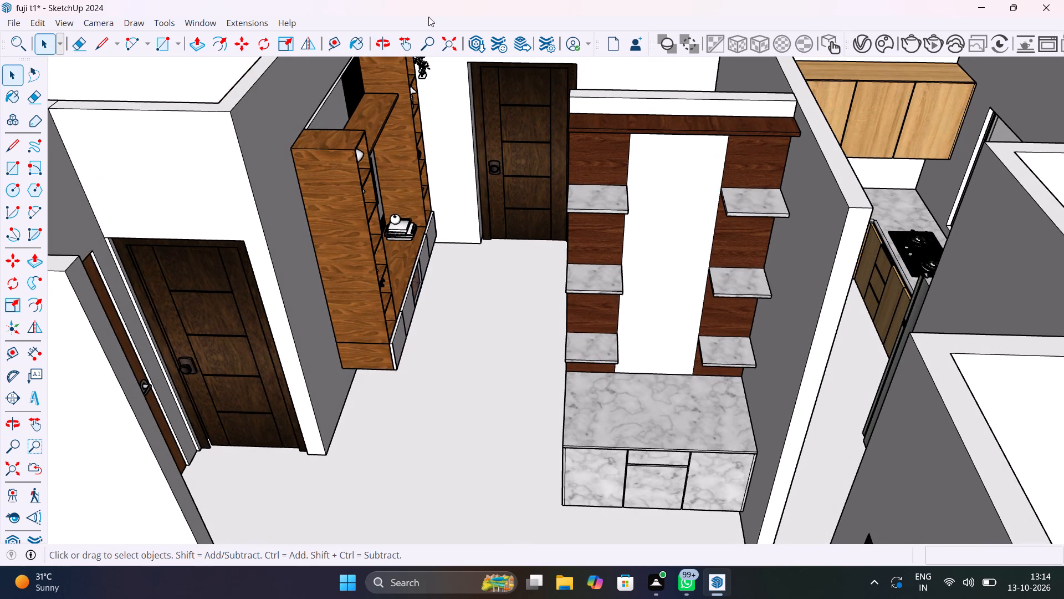
{"action": "left_click", "coordinate": [887, 42]}
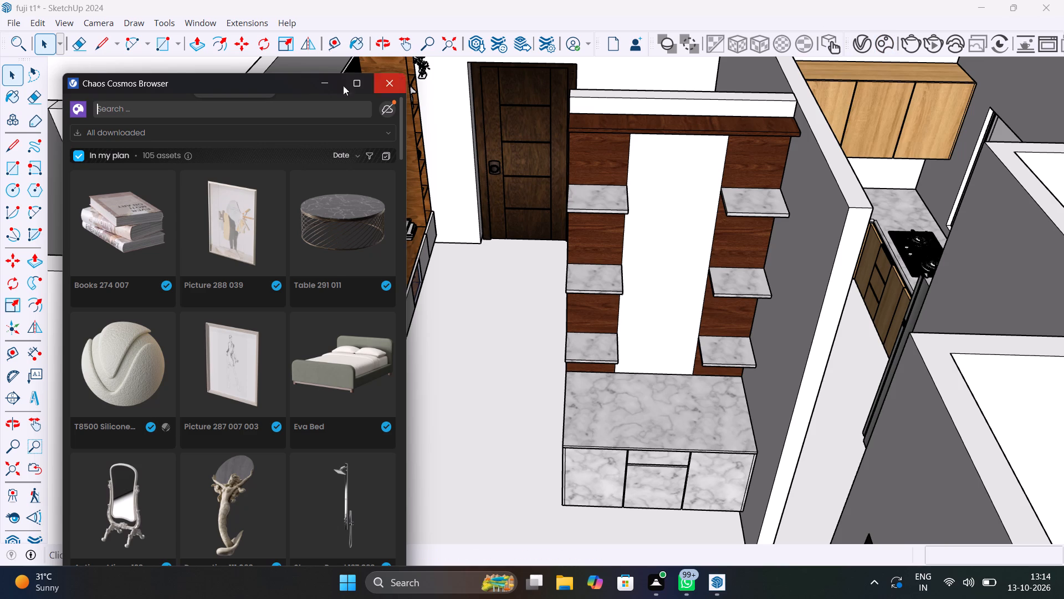
{"action": "left_click", "coordinate": [316, 111]}
{"action": "left_click", "coordinate": [288, 103]}
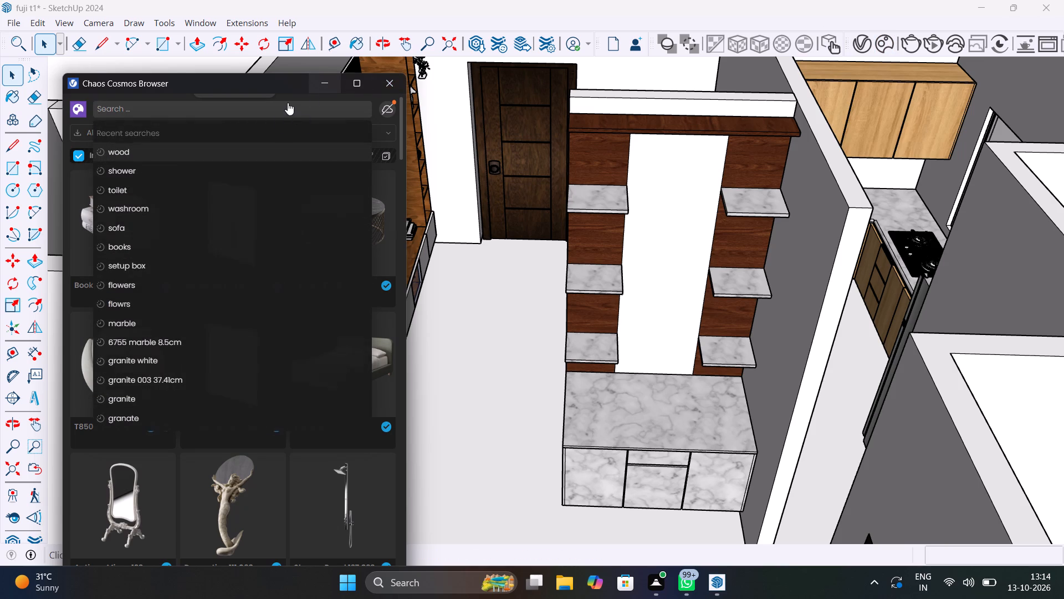
{"action": "left_click", "coordinate": [390, 134]}
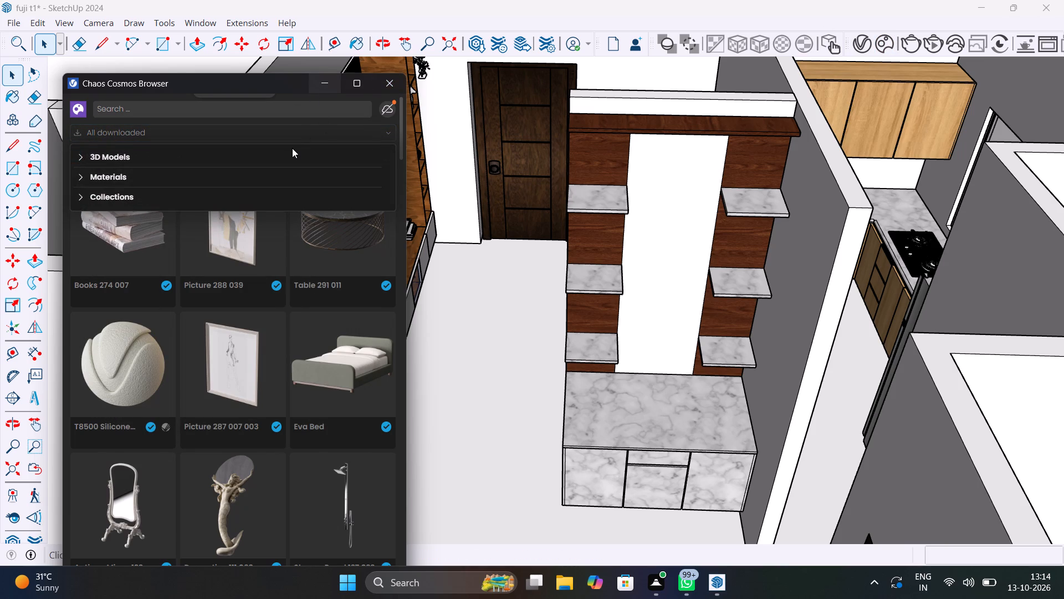
{"action": "left_click", "coordinate": [292, 148]}
{"action": "left_click", "coordinate": [292, 149]}
{"action": "left_click", "coordinate": [294, 158]}
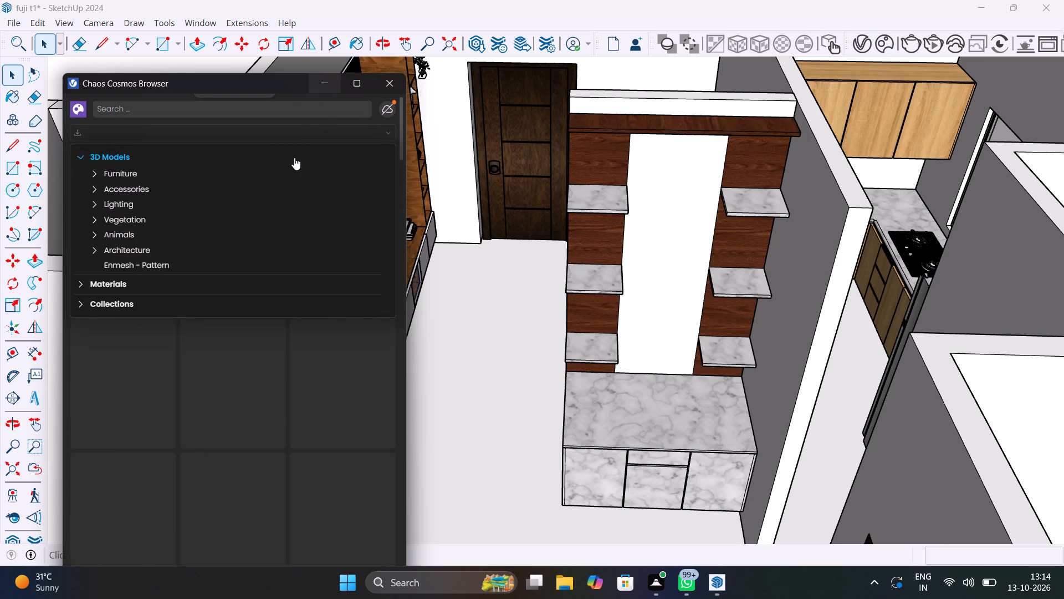
{"action": "left_click", "coordinate": [173, 139]}
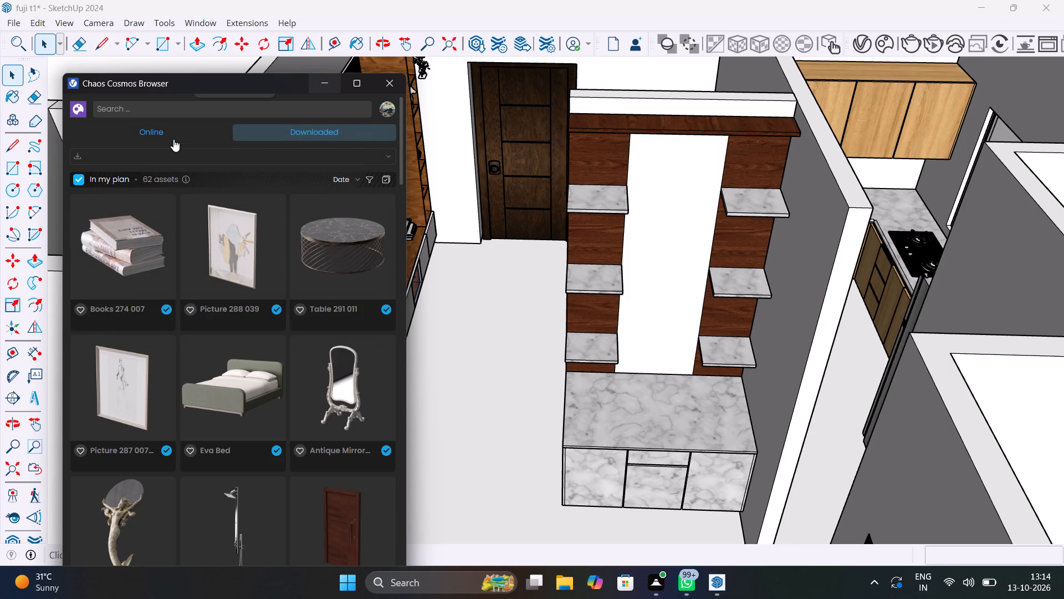
{"action": "left_click", "coordinate": [168, 108]}
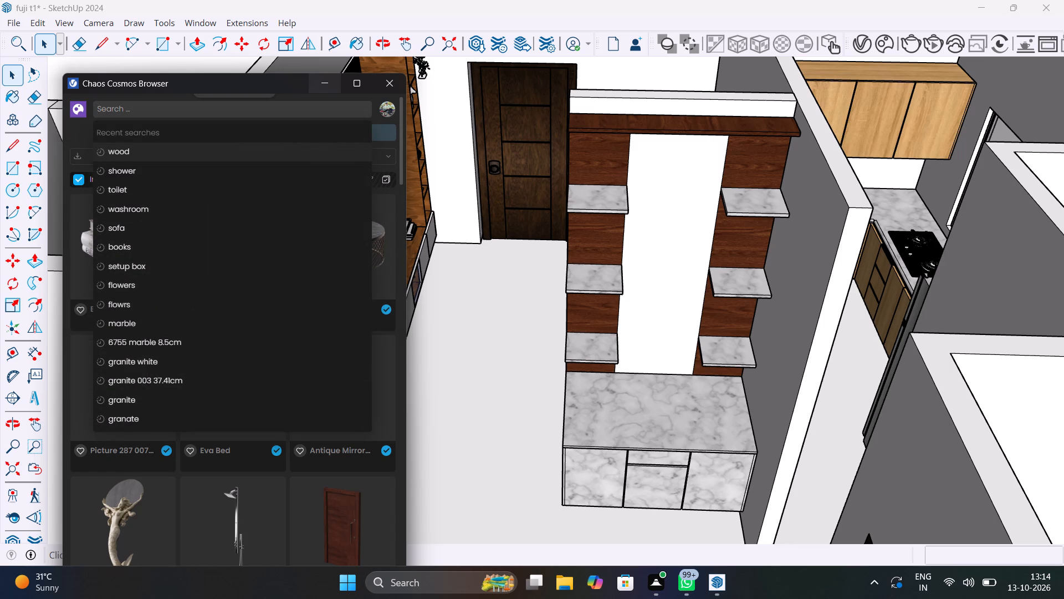
{"action": "type", "text": "cream"}
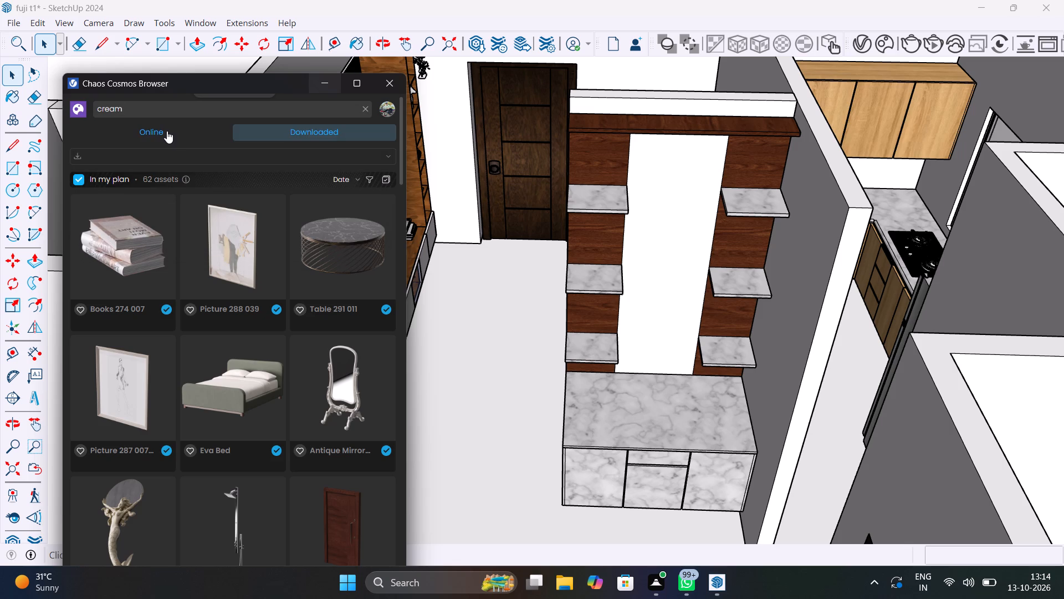
{"action": "left_click", "coordinate": [167, 131]}
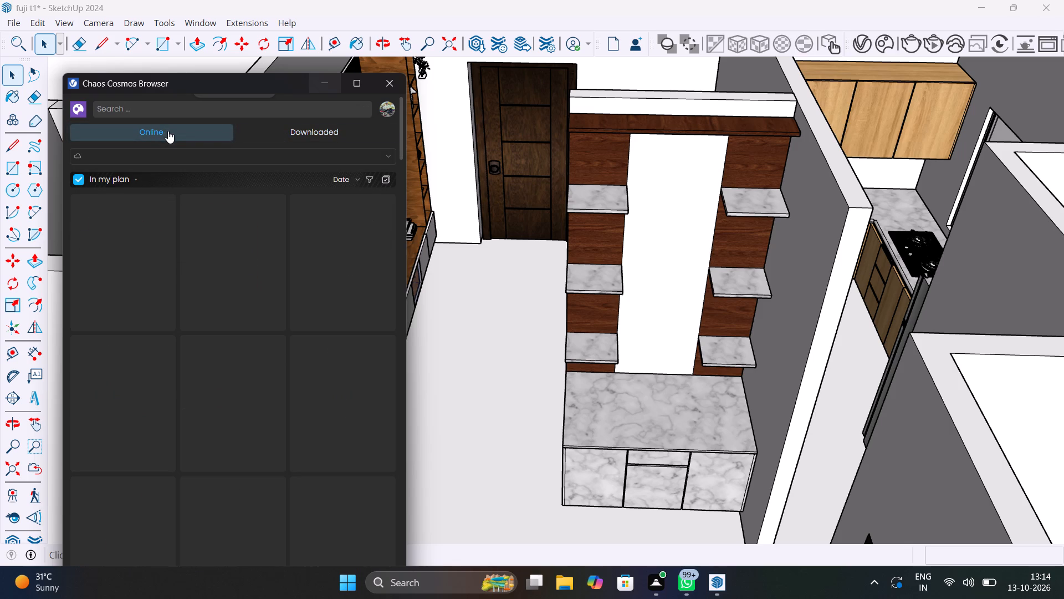
{"action": "double_click", "coordinate": [168, 131]}
{"action": "left_click", "coordinate": [151, 105]}
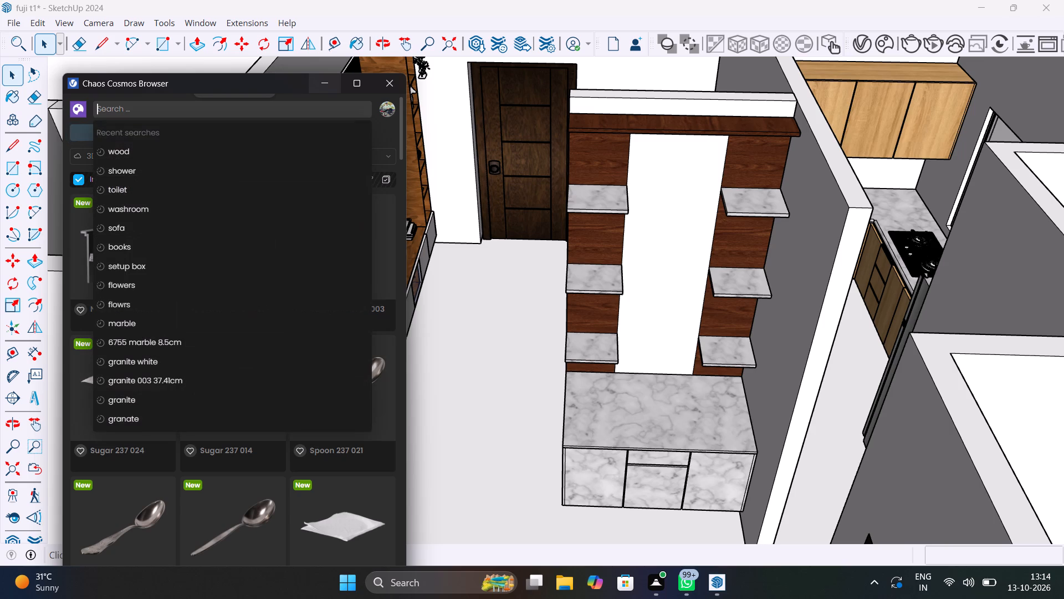
{"action": "type", "text": "cream"}
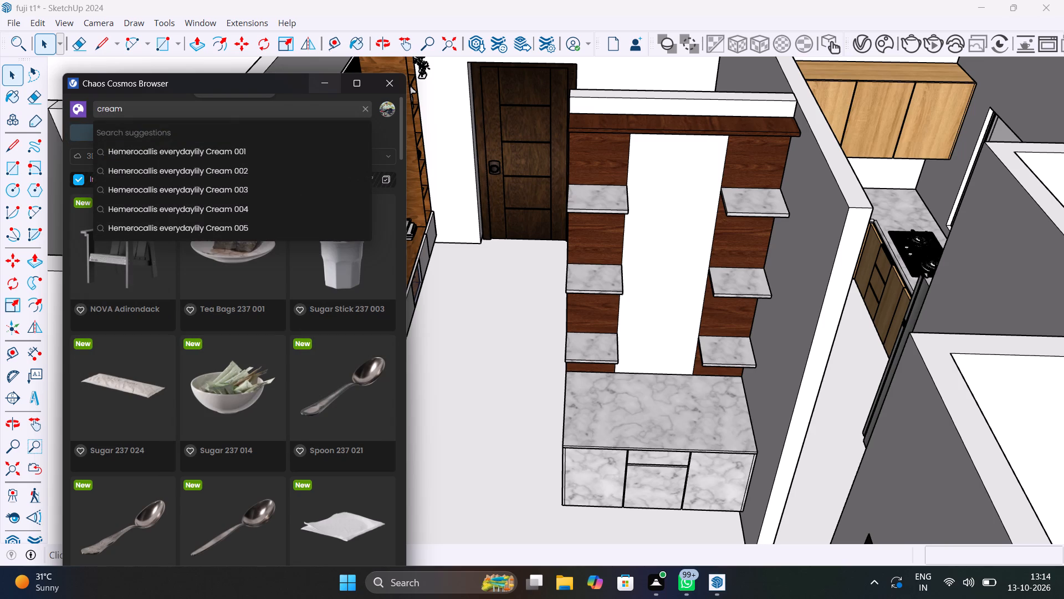
{"action": "key", "text": "Return"}
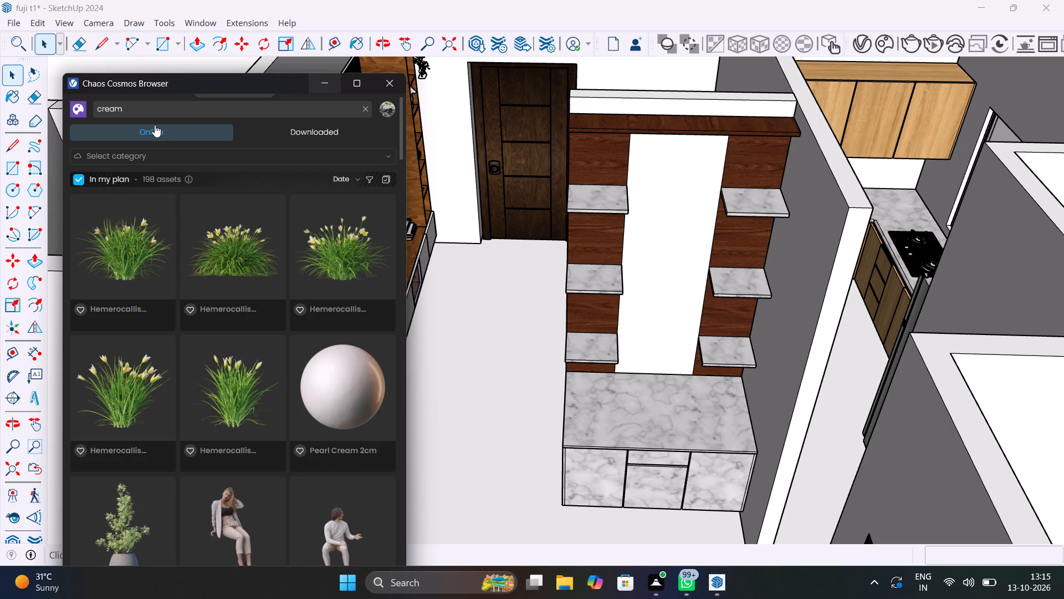
Examine the cream search results for a material suited to the shelf unit and its surroundings.
{"action": "scroll", "coordinate": [247, 329], "scroll_direction": "down", "scroll_amount": 4}
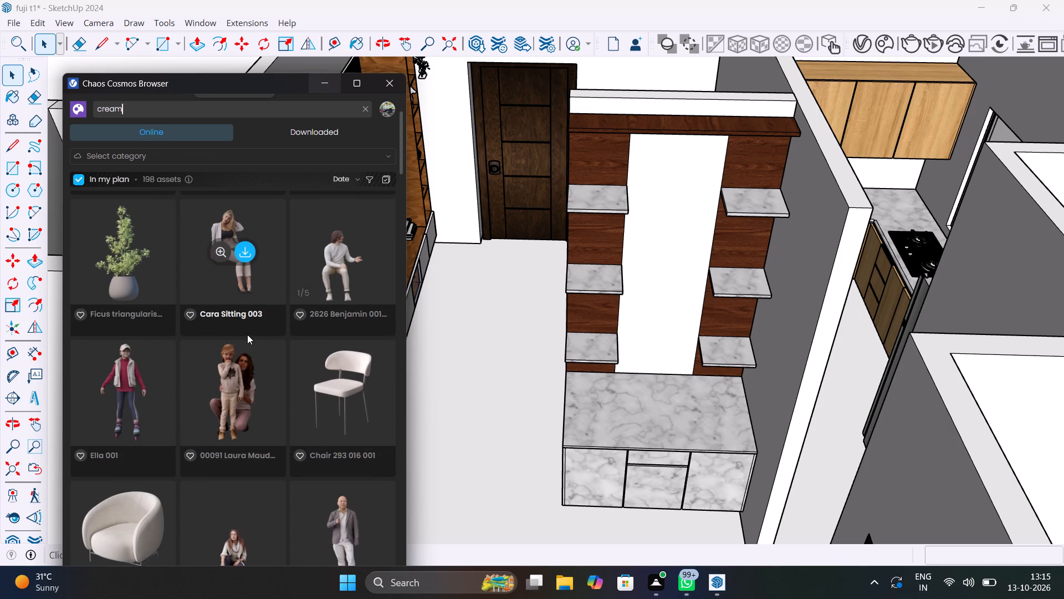
{"action": "scroll", "coordinate": [247, 334], "scroll_direction": "down", "scroll_amount": 10}
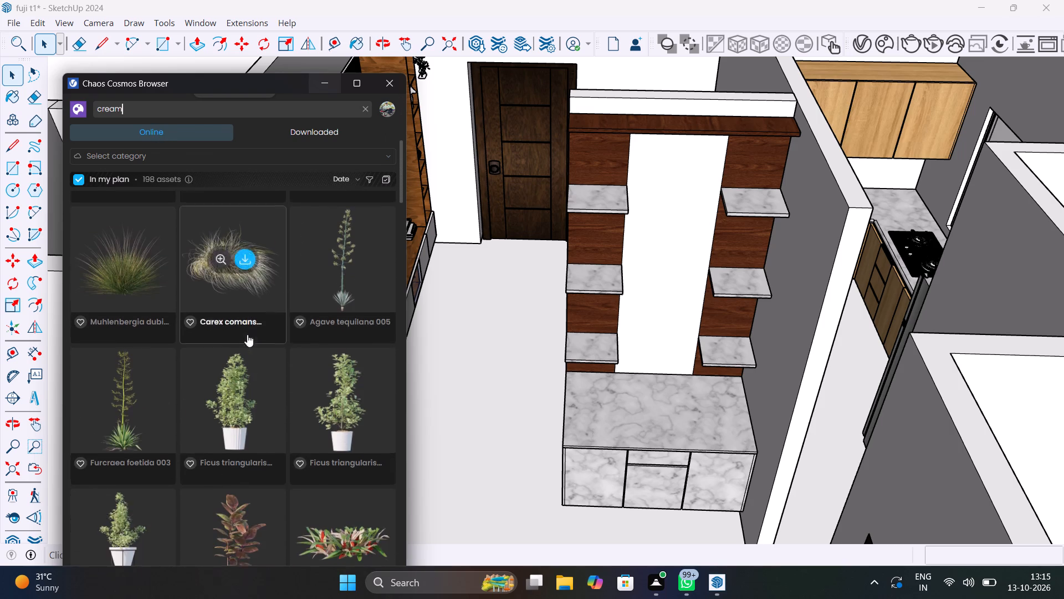
{"action": "scroll", "coordinate": [247, 334], "scroll_direction": "down", "scroll_amount": 7}
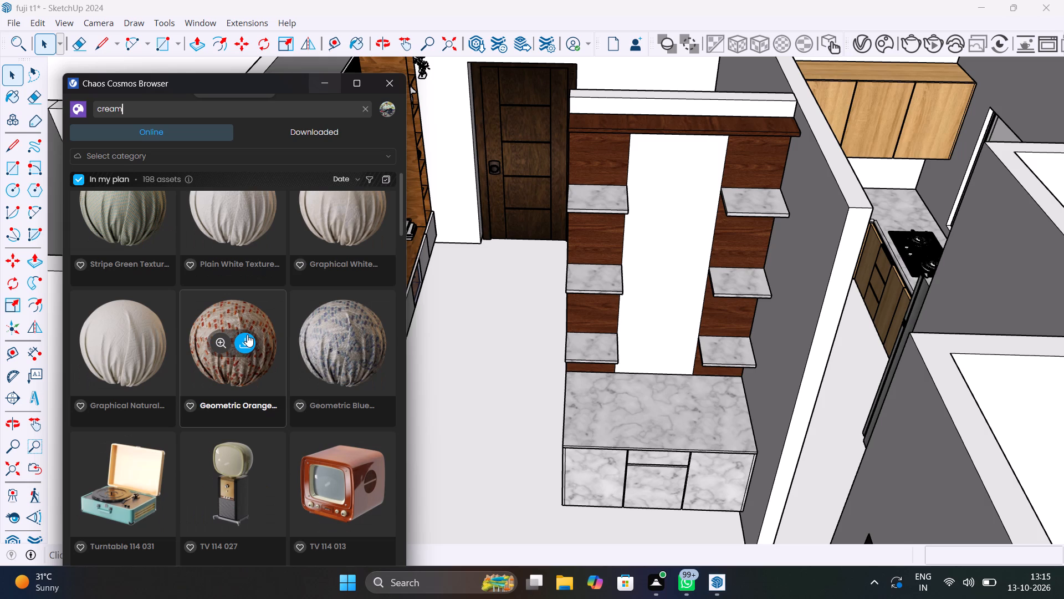
{"action": "scroll", "coordinate": [247, 334], "scroll_direction": "up", "scroll_amount": 1}
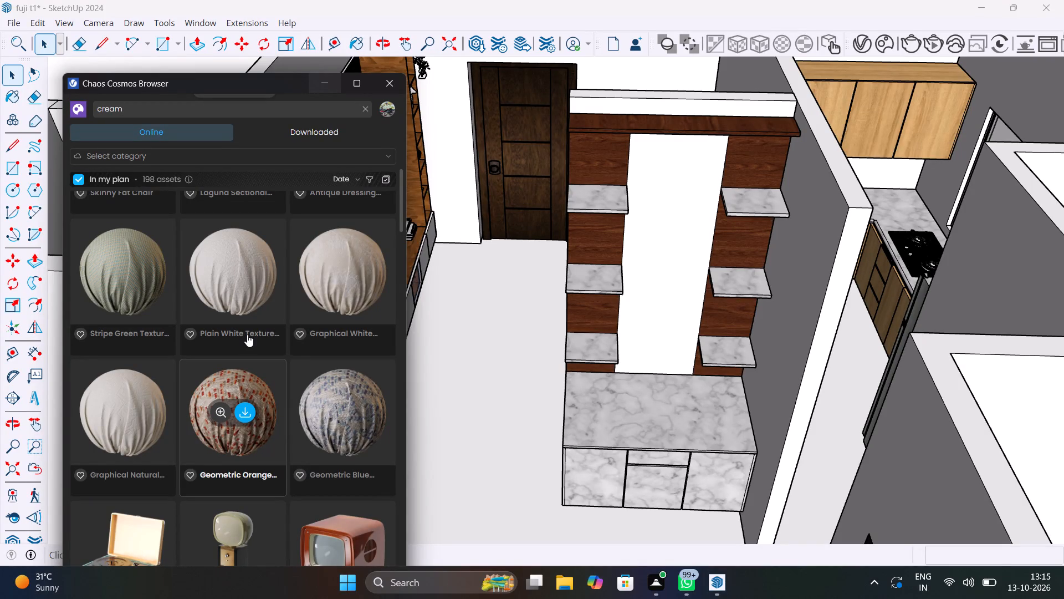
{"action": "scroll", "coordinate": [318, 359], "scroll_direction": "down", "scroll_amount": 5}
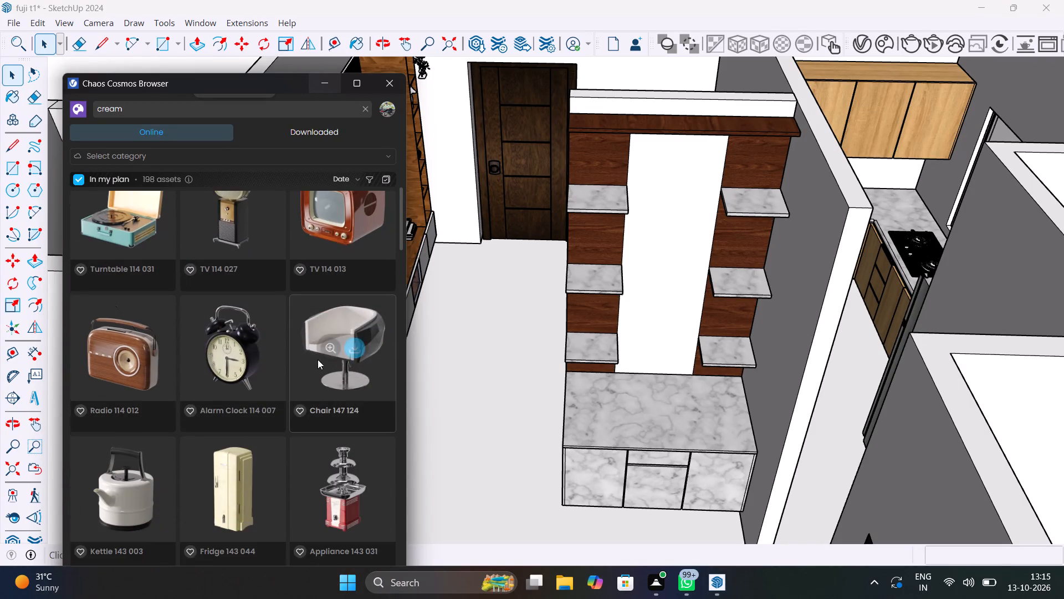
{"action": "scroll", "coordinate": [318, 359], "scroll_direction": "down", "scroll_amount": 13}
{"action": "scroll", "coordinate": [318, 359], "scroll_direction": "up", "scroll_amount": 3}
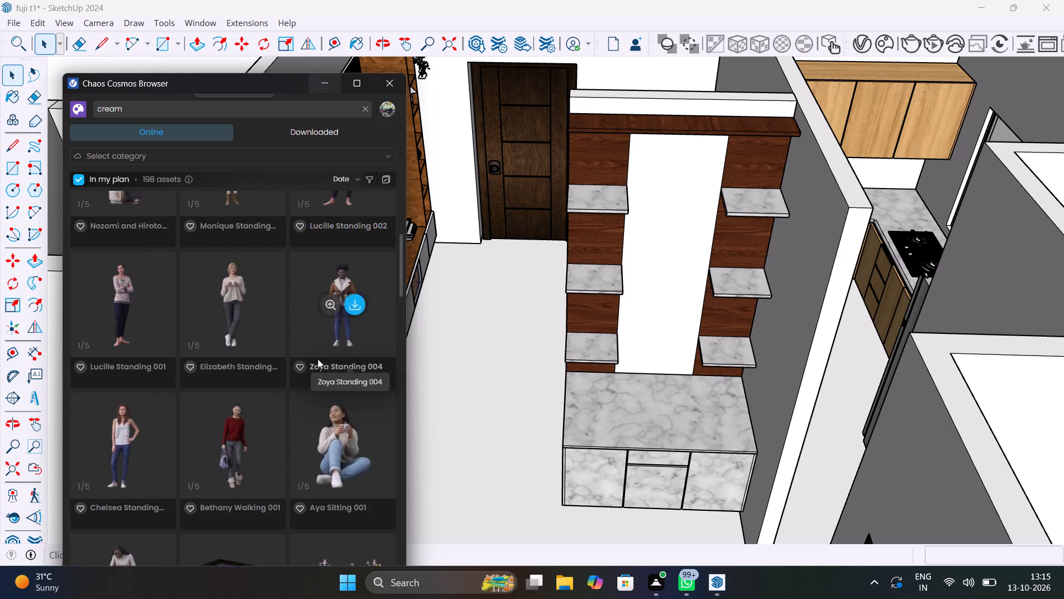
{"action": "scroll", "coordinate": [318, 359], "scroll_direction": "up", "scroll_amount": 20}
{"action": "scroll", "coordinate": [318, 359], "scroll_direction": "up", "scroll_amount": 20}
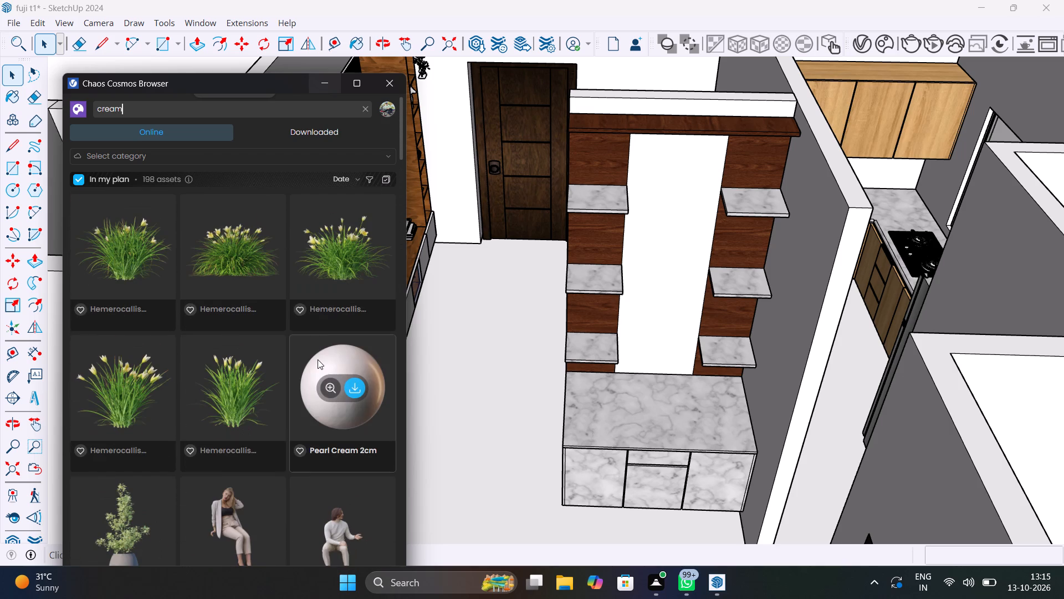
{"action": "scroll", "coordinate": [318, 359], "scroll_direction": "up", "scroll_amount": 5}
{"action": "scroll", "coordinate": [321, 422], "scroll_direction": "down", "scroll_amount": 3}
{"action": "scroll", "coordinate": [321, 422], "scroll_direction": "up", "scroll_amount": 13}
{"action": "scroll", "coordinate": [359, 434], "scroll_direction": "down", "scroll_amount": 4}
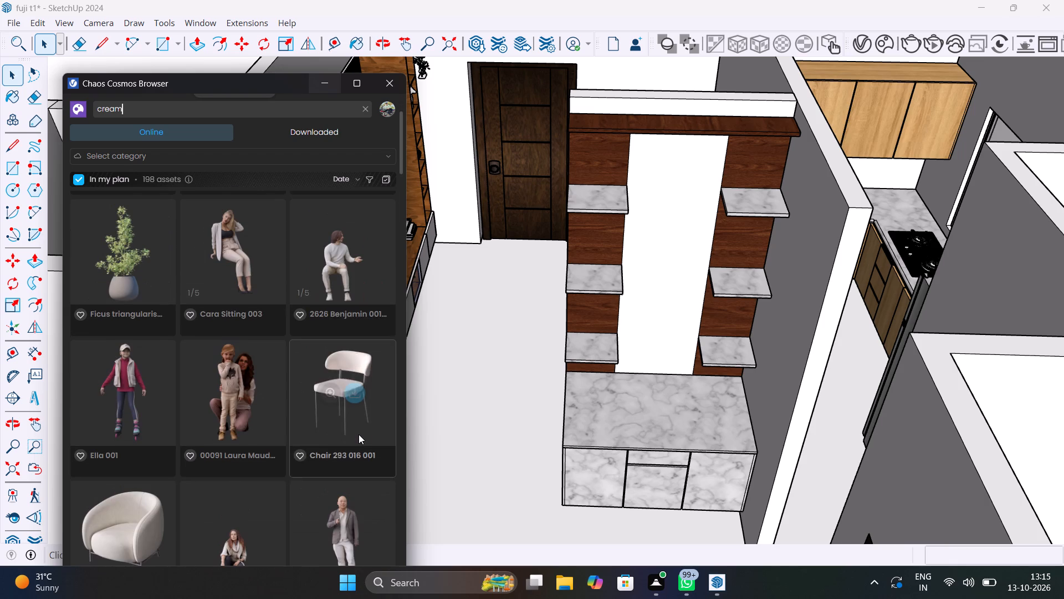
{"action": "scroll", "coordinate": [359, 434], "scroll_direction": "down", "scroll_amount": 3}
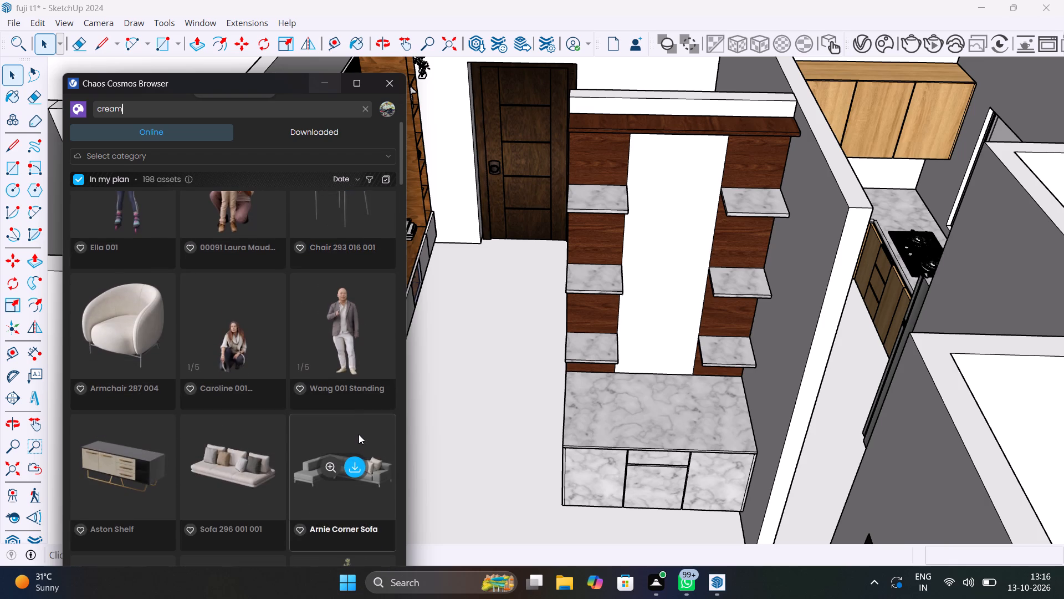
{"action": "scroll", "coordinate": [359, 434], "scroll_direction": "up", "scroll_amount": 6}
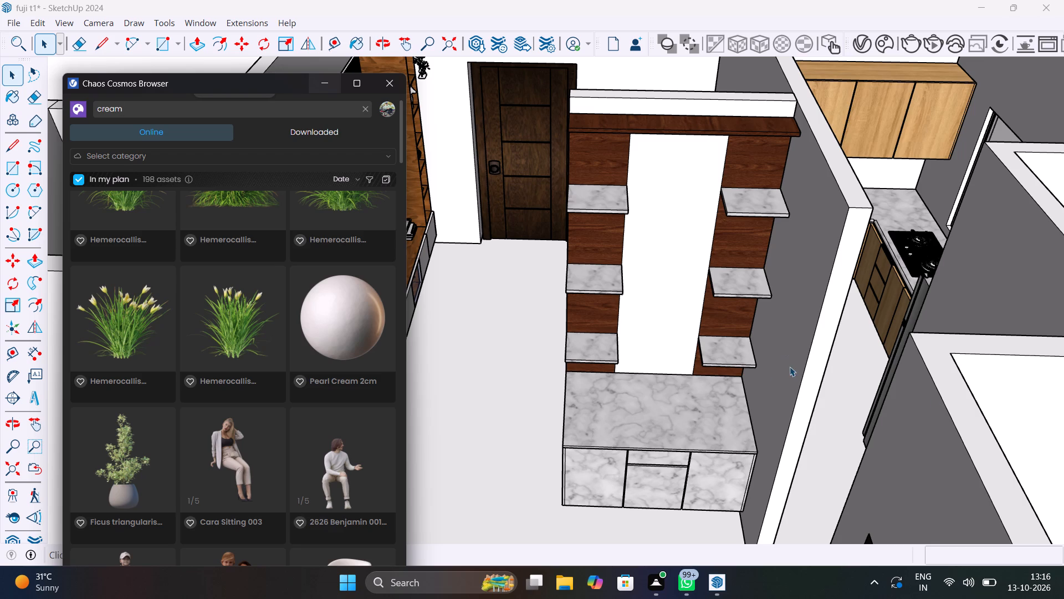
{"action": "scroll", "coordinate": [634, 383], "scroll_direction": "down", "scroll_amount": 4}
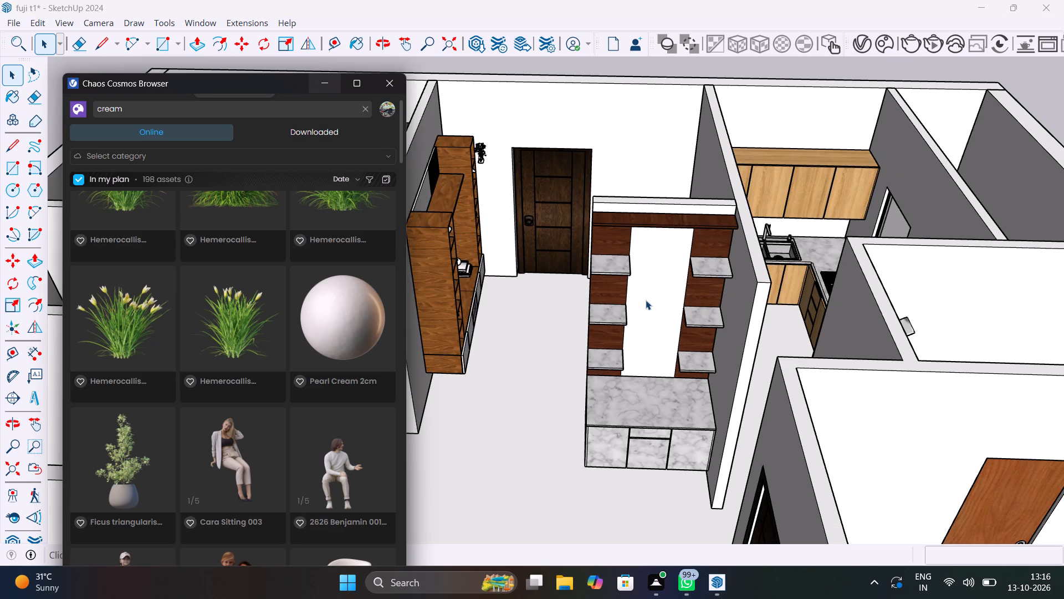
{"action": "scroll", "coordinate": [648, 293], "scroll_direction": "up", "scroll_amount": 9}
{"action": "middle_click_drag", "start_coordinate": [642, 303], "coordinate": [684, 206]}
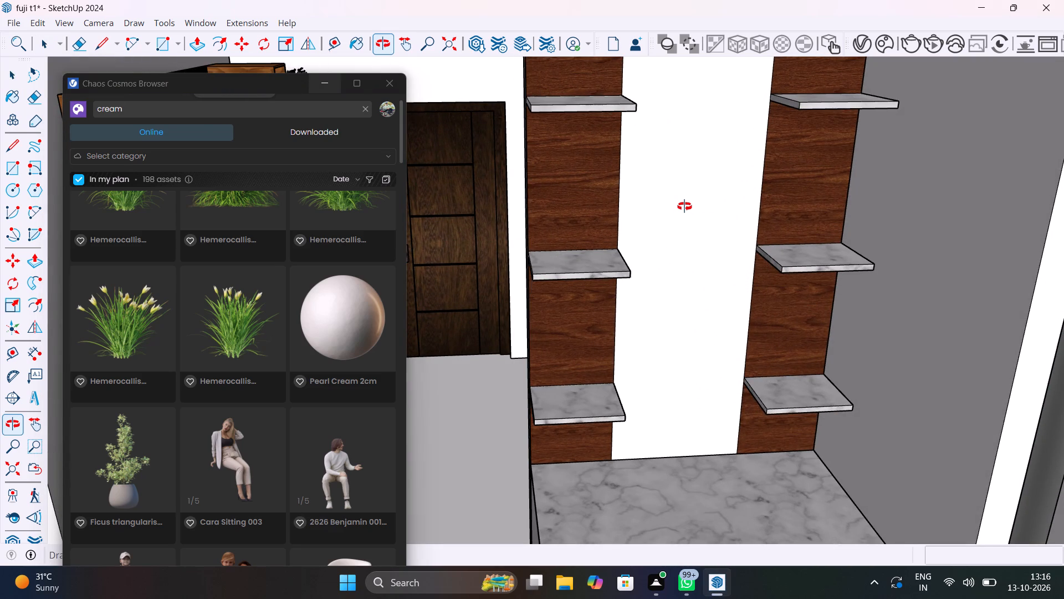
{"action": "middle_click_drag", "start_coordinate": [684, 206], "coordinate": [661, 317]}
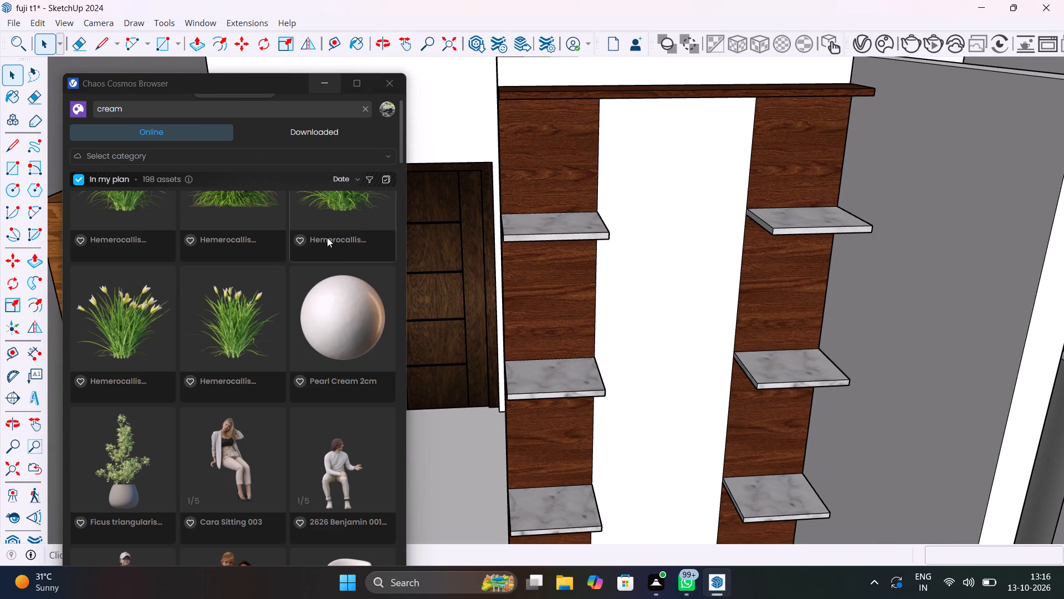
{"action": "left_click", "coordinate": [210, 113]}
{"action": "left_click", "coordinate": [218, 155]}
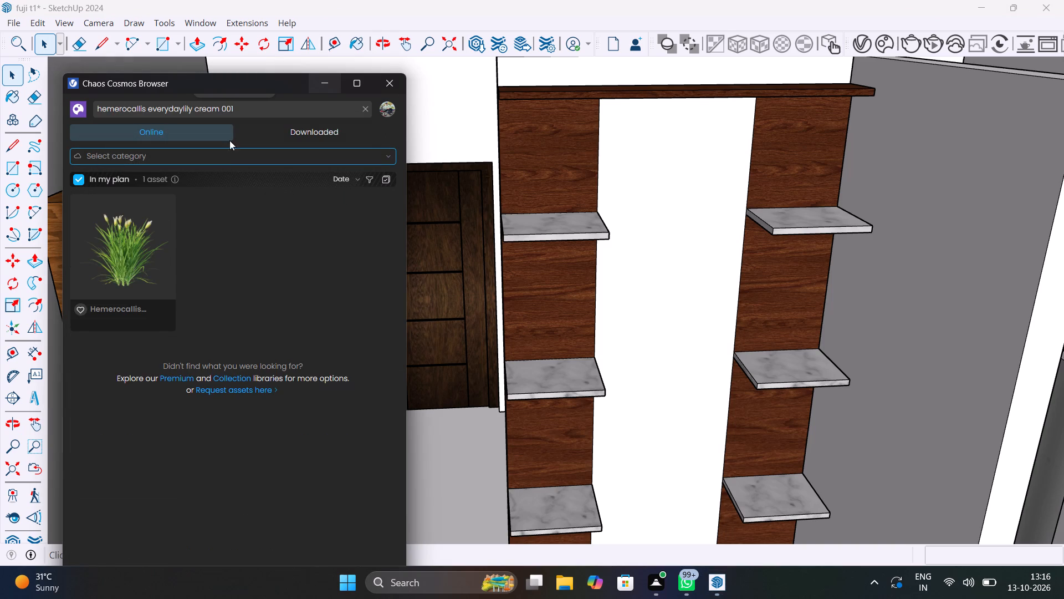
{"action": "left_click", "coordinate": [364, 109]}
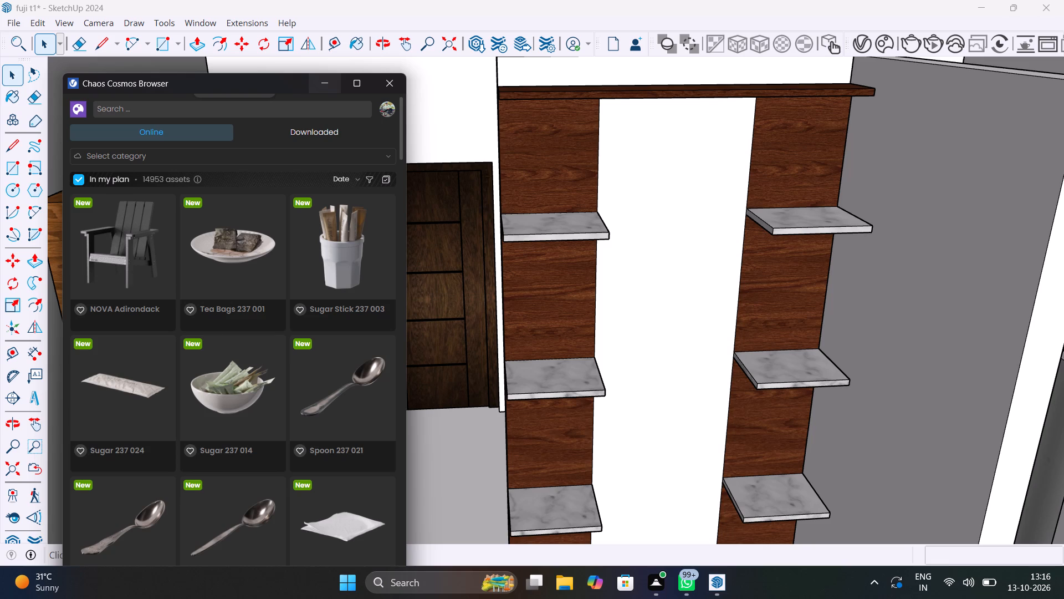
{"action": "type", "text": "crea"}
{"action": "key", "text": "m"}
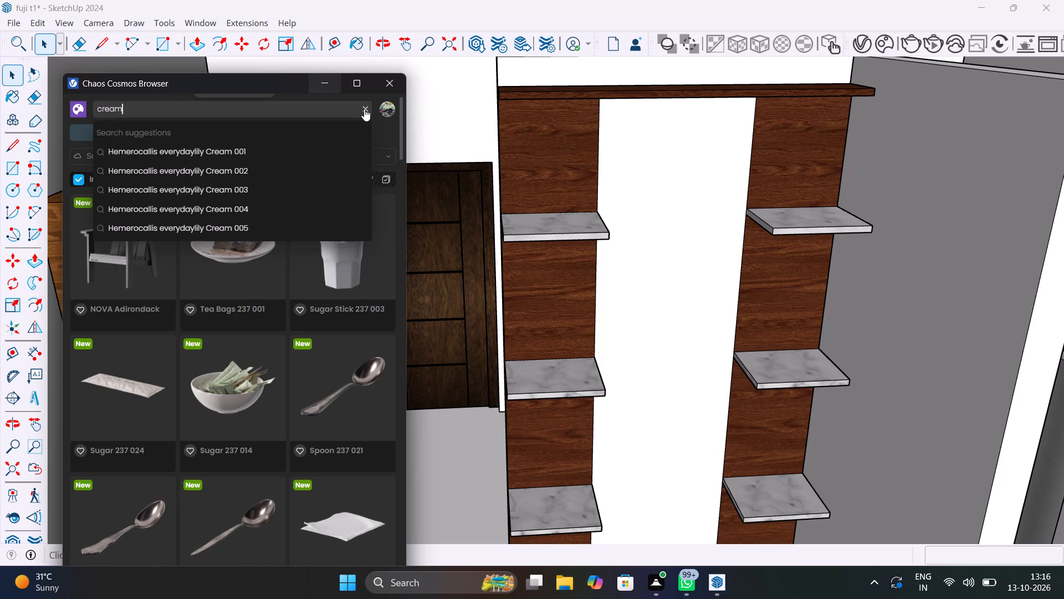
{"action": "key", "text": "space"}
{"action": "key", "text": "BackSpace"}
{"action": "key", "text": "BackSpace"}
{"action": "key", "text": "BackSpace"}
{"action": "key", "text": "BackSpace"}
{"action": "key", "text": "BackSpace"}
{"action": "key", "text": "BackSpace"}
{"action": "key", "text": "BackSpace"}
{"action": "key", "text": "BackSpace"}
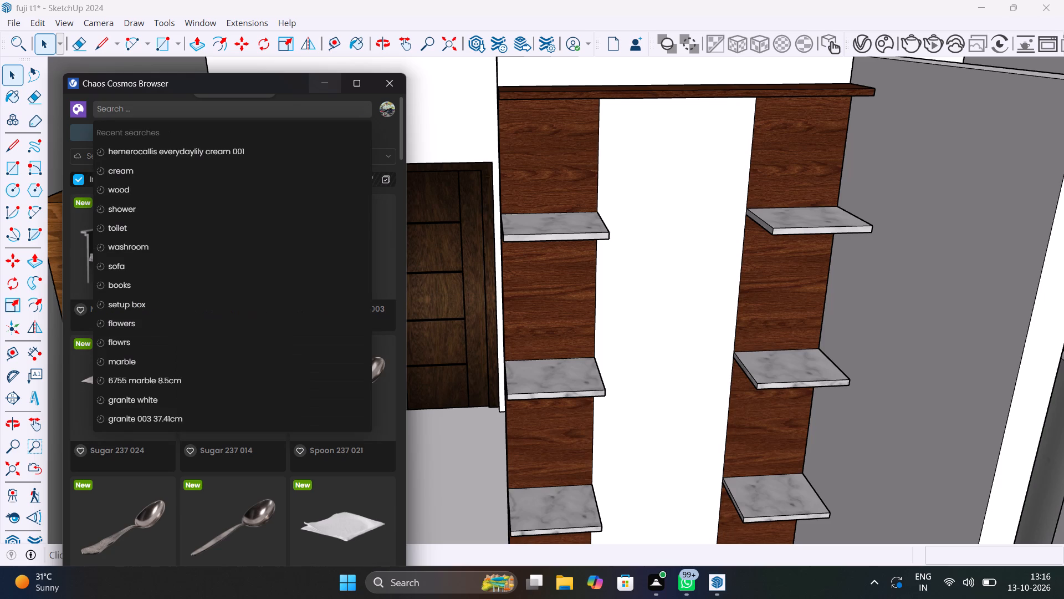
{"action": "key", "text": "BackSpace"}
Search the online asset library for paint.
{"action": "type", "text": "paint"}
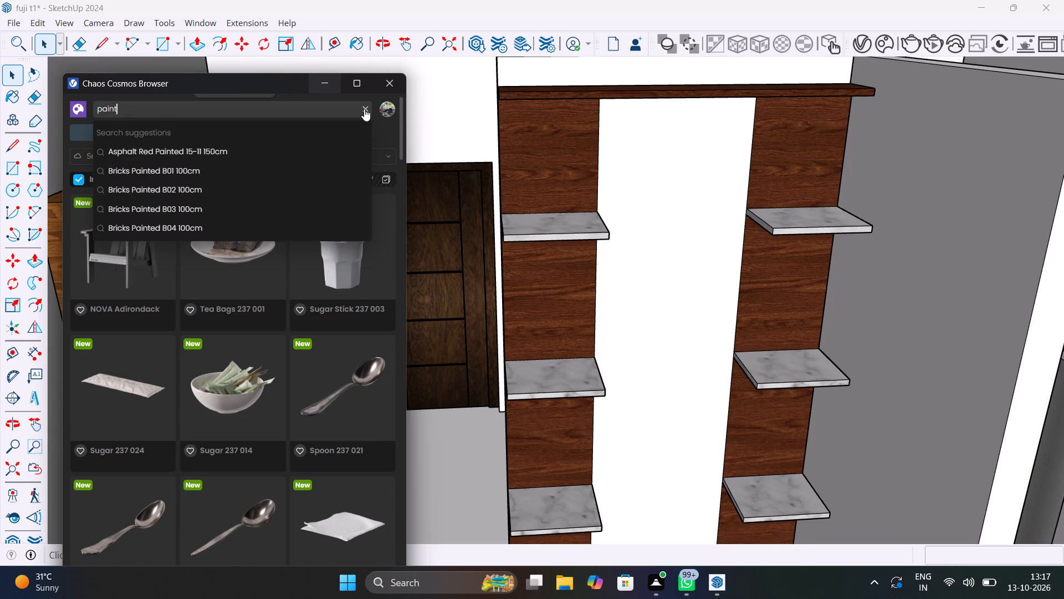
{"action": "key", "text": "Return"}
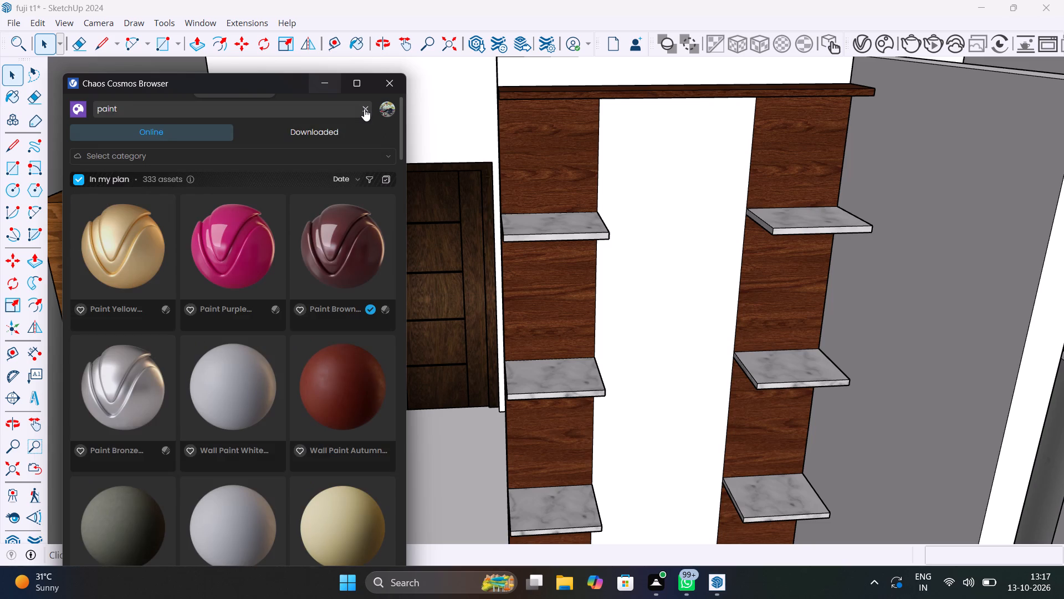
Examine the paint search results for a finish that suits the marble and mahogany cabinet unit.
{"action": "scroll", "coordinate": [207, 289], "scroll_direction": "down", "scroll_amount": 1}
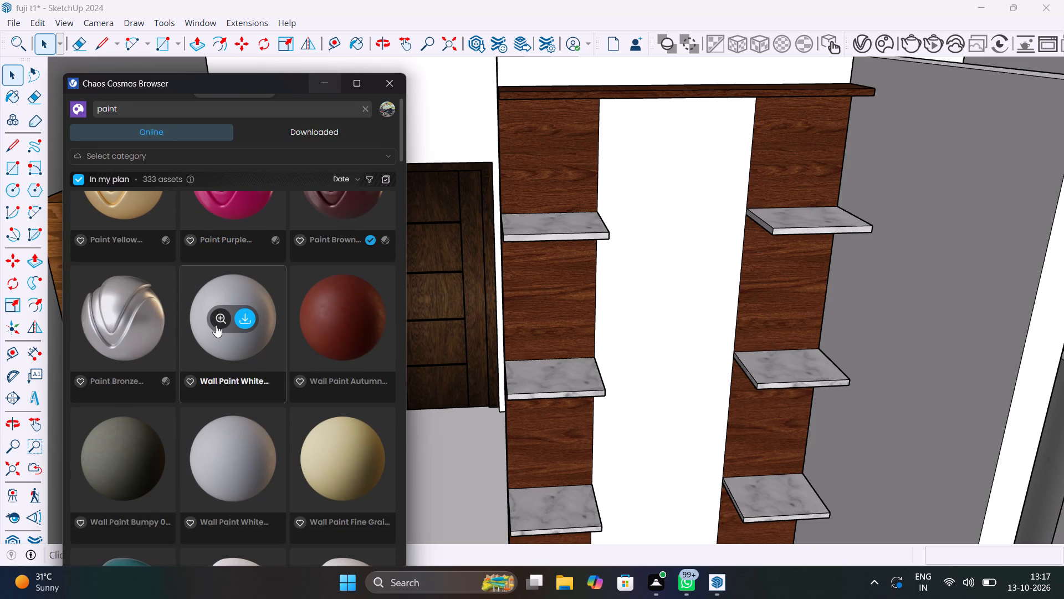
{"action": "scroll", "coordinate": [216, 325], "scroll_direction": "down", "scroll_amount": 4}
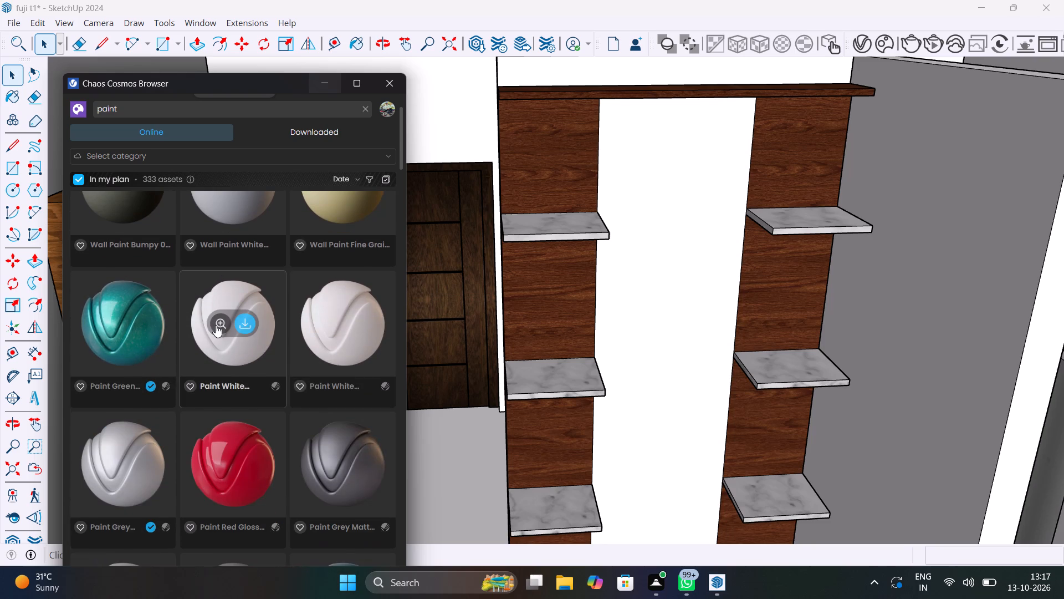
{"action": "scroll", "coordinate": [216, 325], "scroll_direction": "down", "scroll_amount": 11}
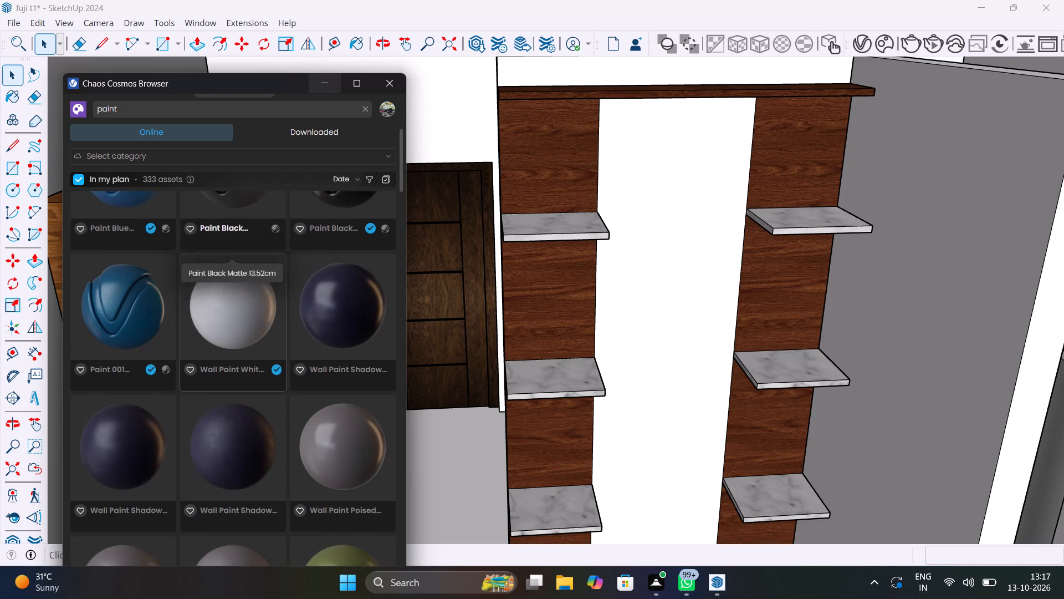
{"action": "scroll", "coordinate": [216, 325], "scroll_direction": "down", "scroll_amount": 13}
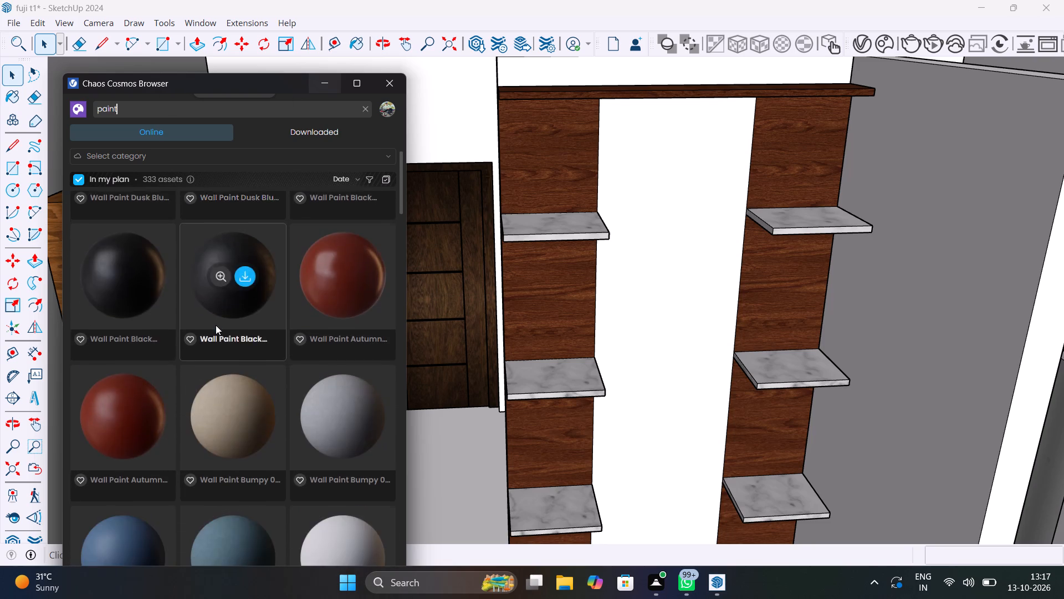
{"action": "scroll", "coordinate": [216, 325], "scroll_direction": "down", "scroll_amount": 1}
{"action": "scroll", "coordinate": [216, 325], "scroll_direction": "up", "scroll_amount": 2}
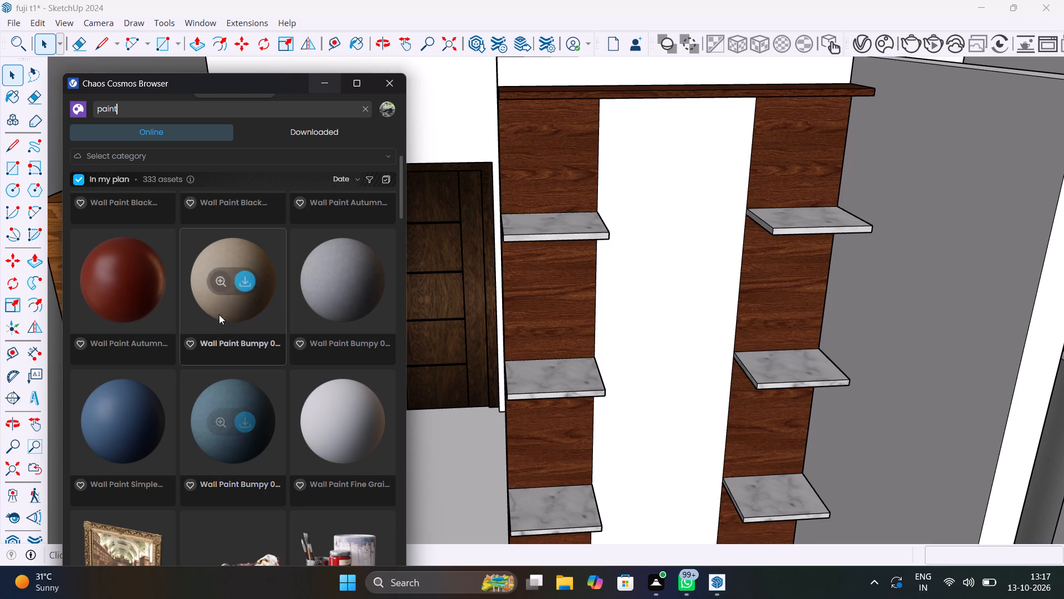
{"action": "scroll", "coordinate": [218, 321], "scroll_direction": "down", "scroll_amount": 9}
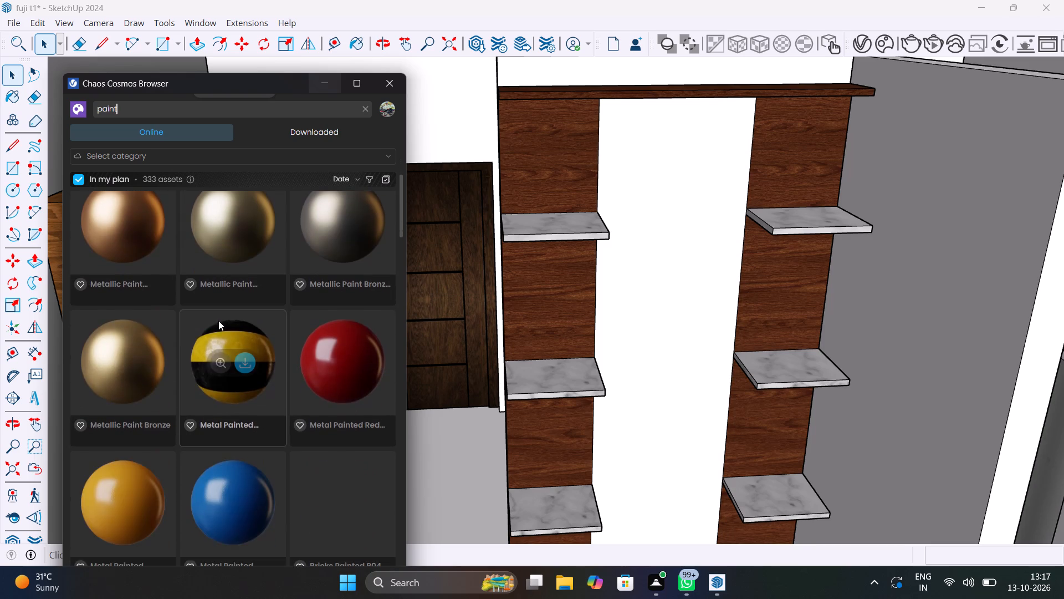
{"action": "scroll", "coordinate": [218, 321], "scroll_direction": "down", "scroll_amount": 12}
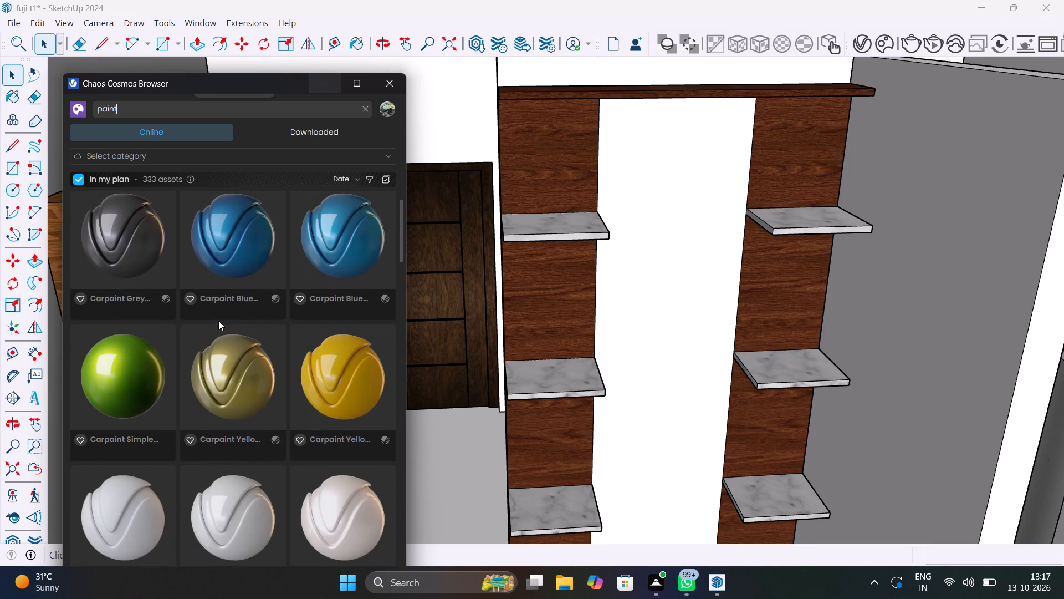
{"action": "scroll", "coordinate": [218, 321], "scroll_direction": "down", "scroll_amount": 9}
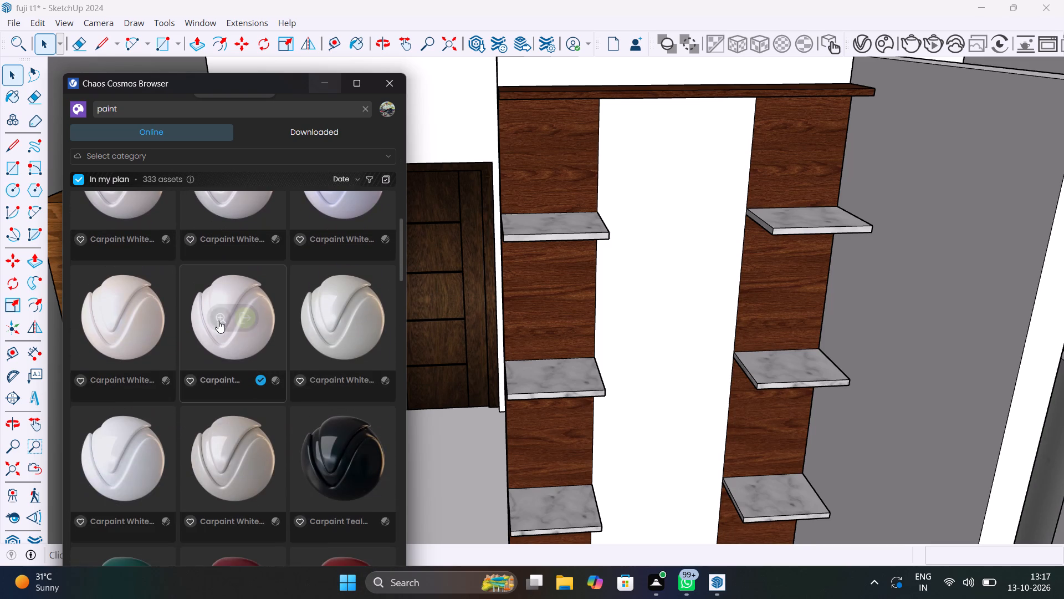
{"action": "scroll", "coordinate": [218, 321], "scroll_direction": "down", "scroll_amount": 10}
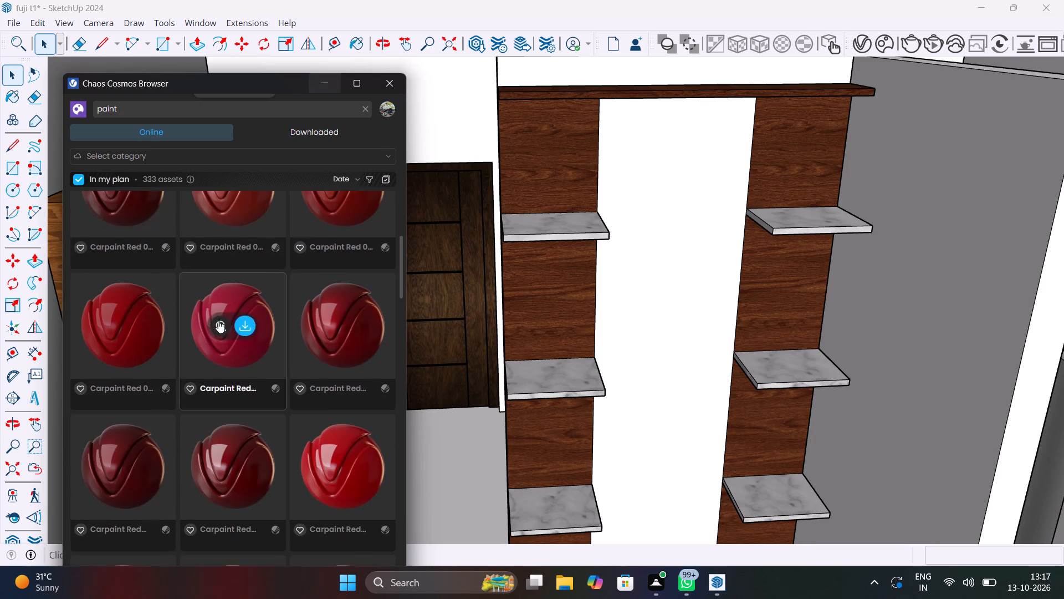
{"action": "scroll", "coordinate": [218, 321], "scroll_direction": "down", "scroll_amount": 17}
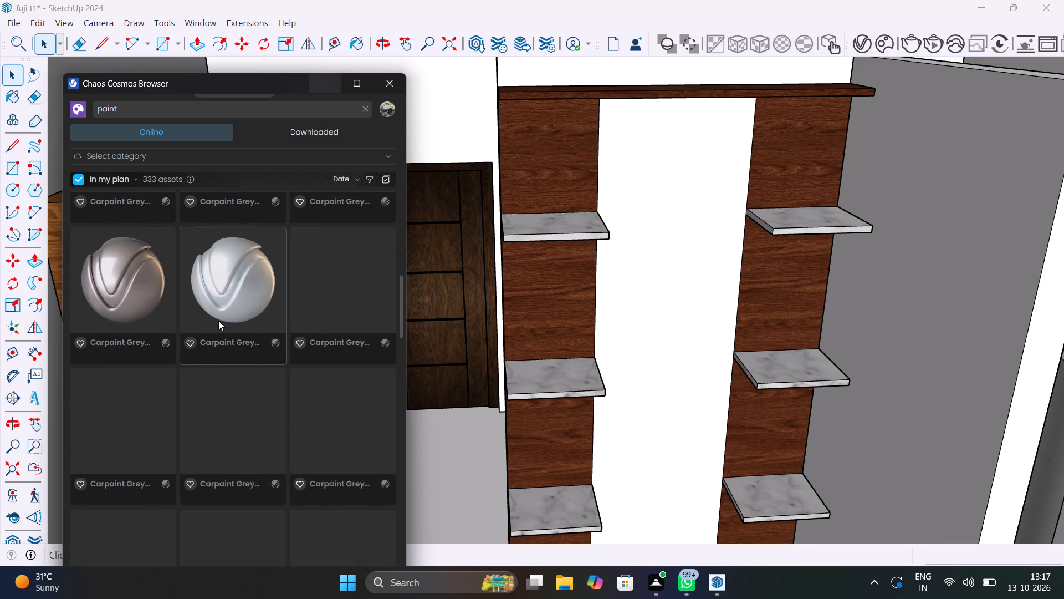
{"action": "scroll", "coordinate": [218, 321], "scroll_direction": "down", "scroll_amount": 8}
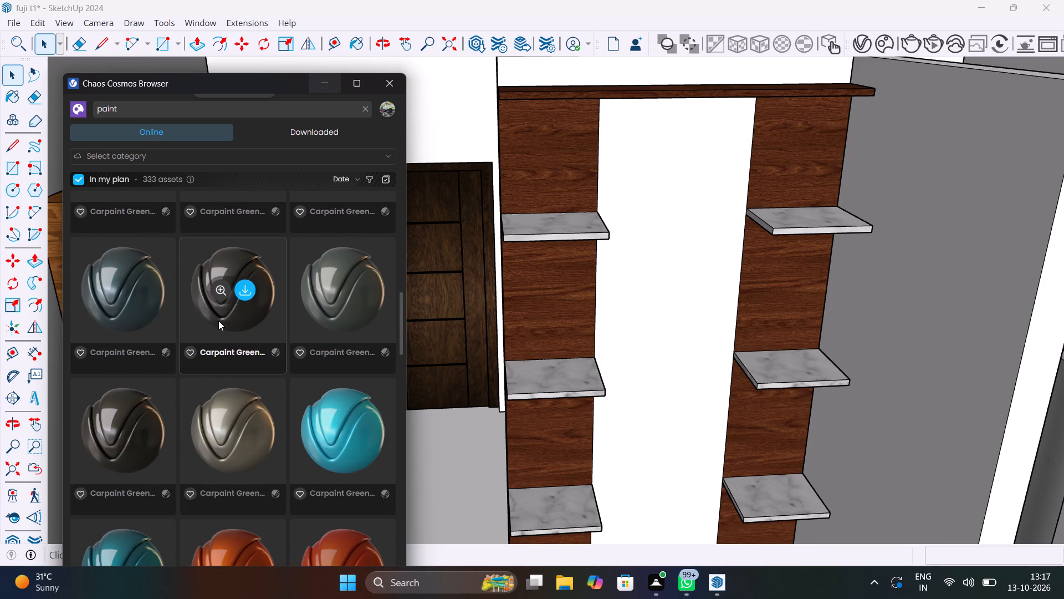
{"action": "scroll", "coordinate": [218, 321], "scroll_direction": "down", "scroll_amount": 1}
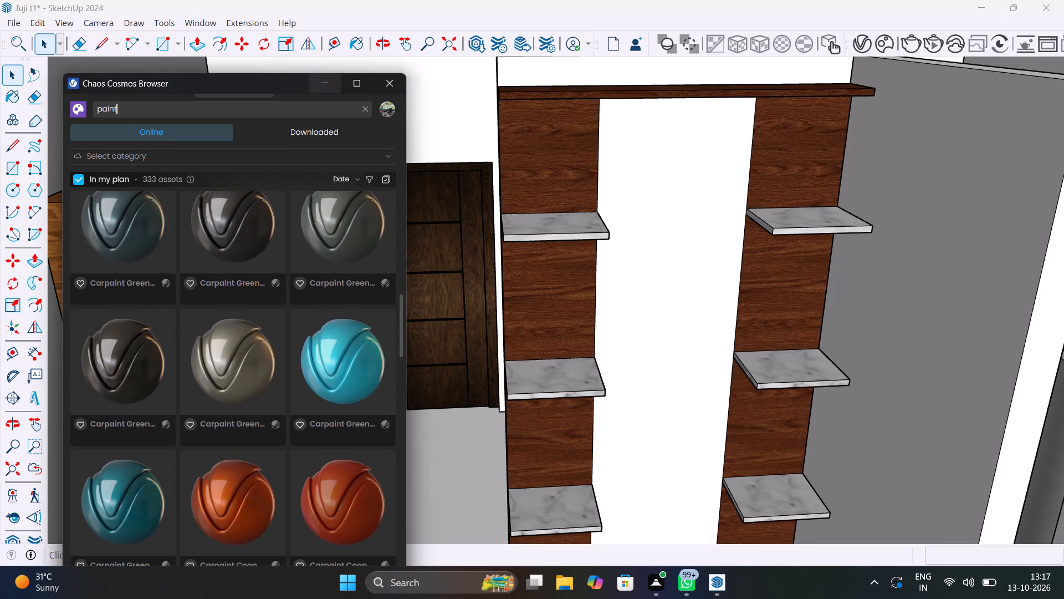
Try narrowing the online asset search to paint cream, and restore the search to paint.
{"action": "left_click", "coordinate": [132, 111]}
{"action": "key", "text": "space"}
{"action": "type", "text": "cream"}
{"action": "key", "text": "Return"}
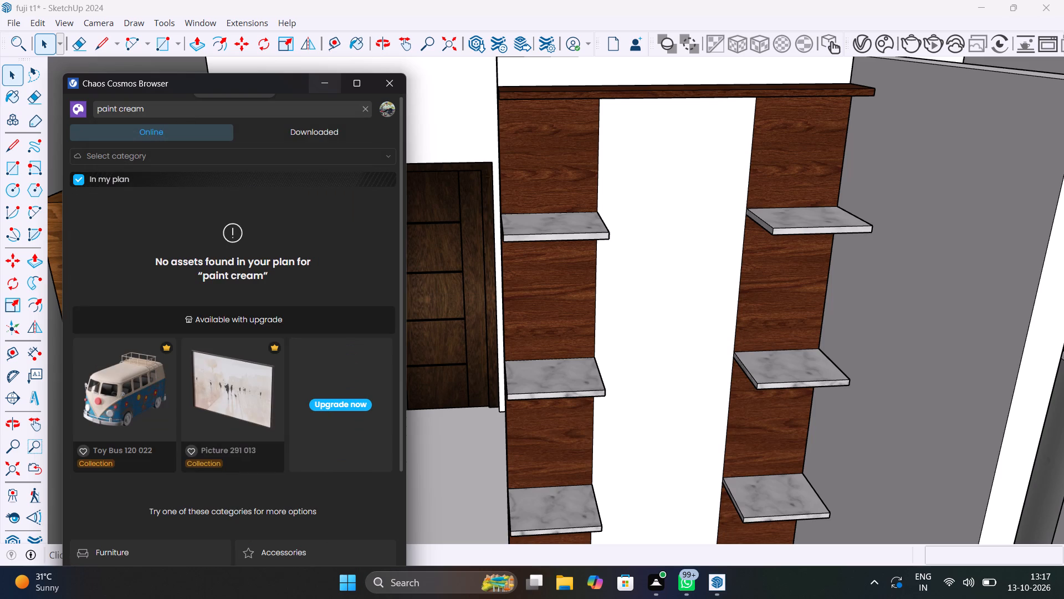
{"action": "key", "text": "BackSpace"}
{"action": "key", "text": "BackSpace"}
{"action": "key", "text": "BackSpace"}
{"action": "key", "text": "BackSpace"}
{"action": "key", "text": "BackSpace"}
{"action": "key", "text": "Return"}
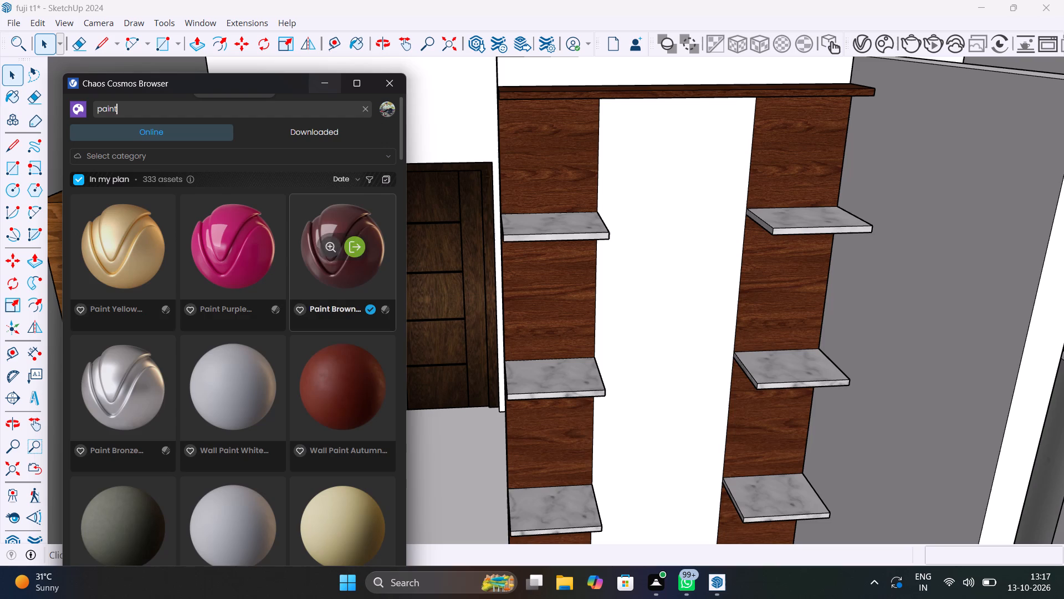
Download the beige Manhattan Creative Coating ML 1122B 24.81cm material from the paint results and import it into the scene.
{"action": "scroll", "coordinate": [362, 297], "scroll_direction": "down", "scroll_amount": 20}
{"action": "scroll", "coordinate": [362, 297], "scroll_direction": "down", "scroll_amount": 12}
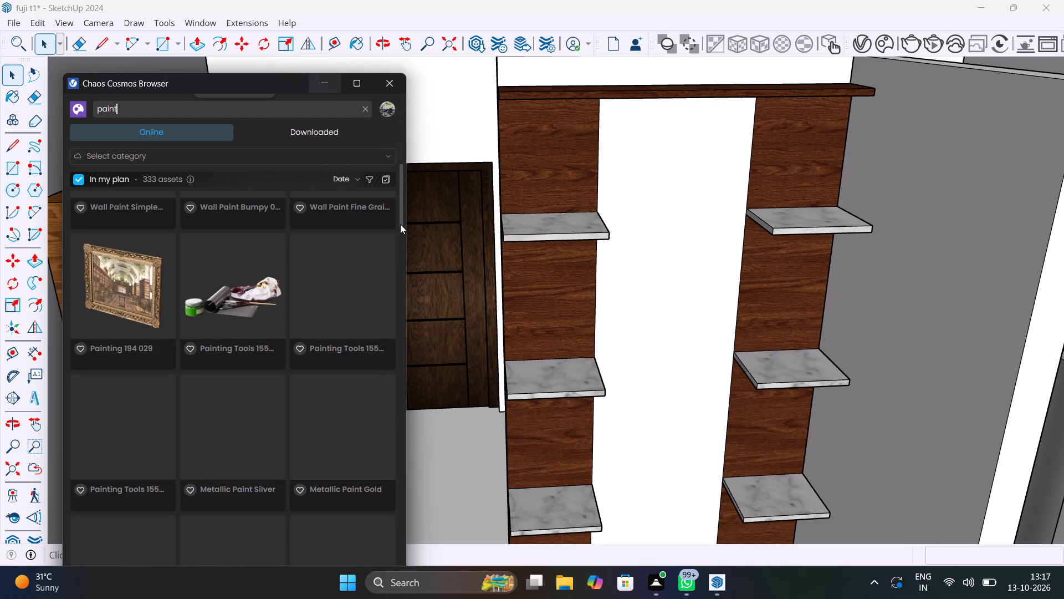
{"action": "left_click_drag", "start_coordinate": [400, 224], "coordinate": [406, 515]}
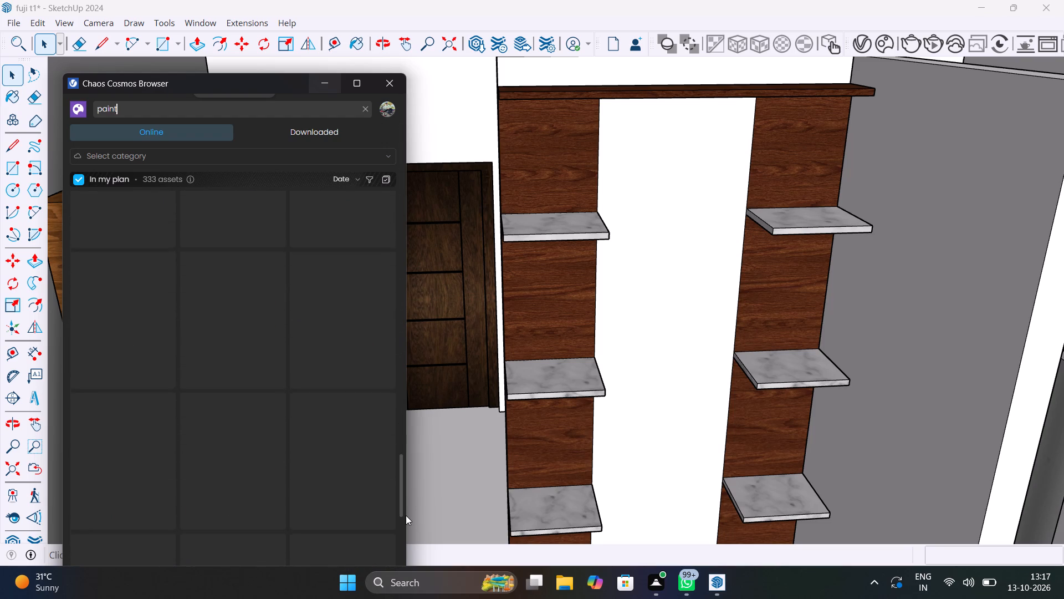
{"action": "left_click_drag", "start_coordinate": [406, 515], "coordinate": [406, 516]}
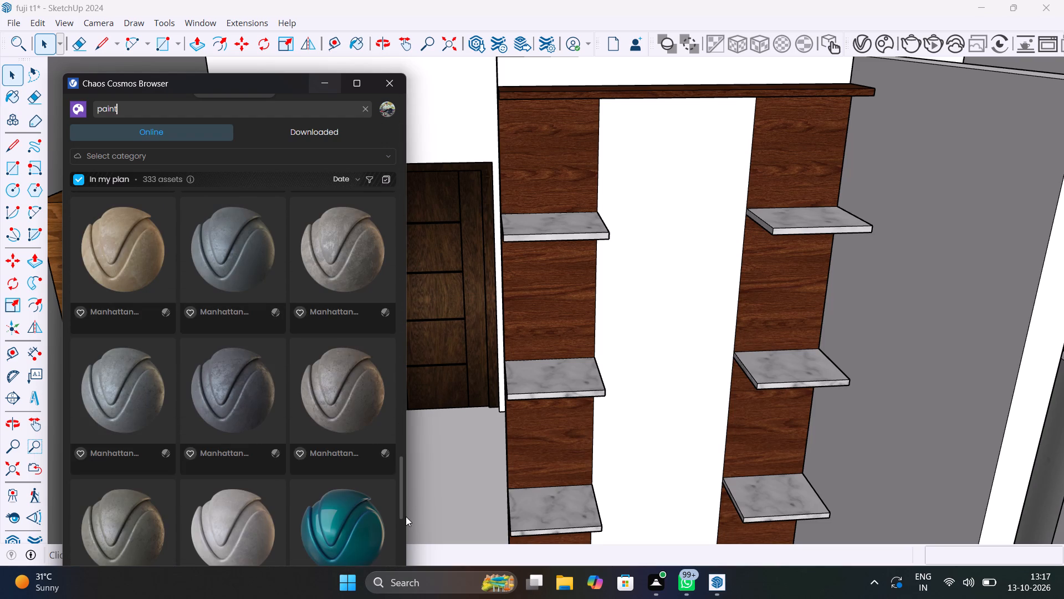
{"action": "left_click_drag", "start_coordinate": [406, 516], "coordinate": [406, 507]}
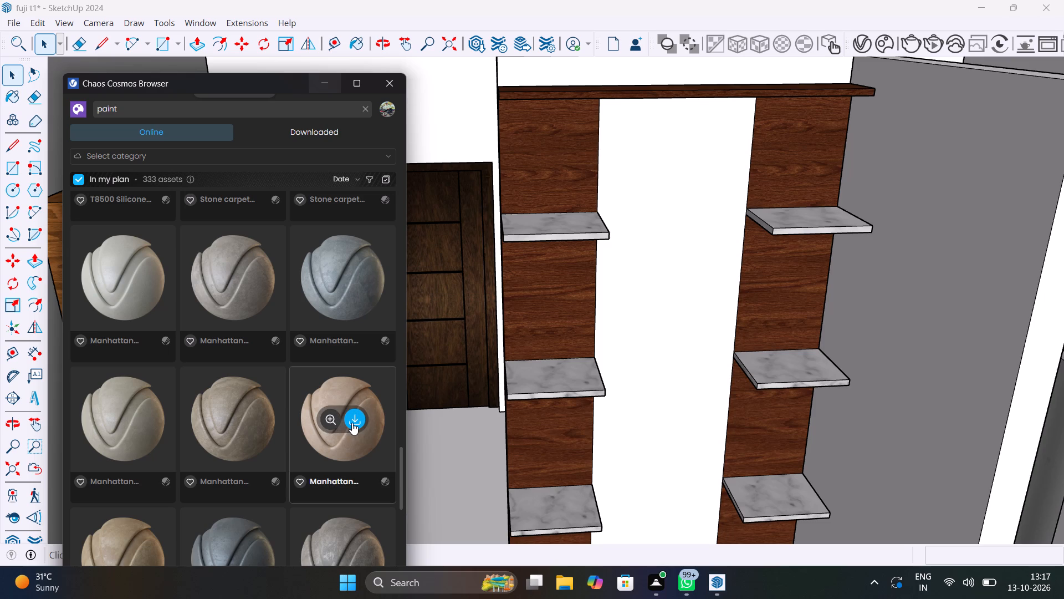
{"action": "left_click", "coordinate": [352, 423]}
{"action": "scroll", "coordinate": [369, 409], "scroll_direction": "up", "scroll_amount": 3}
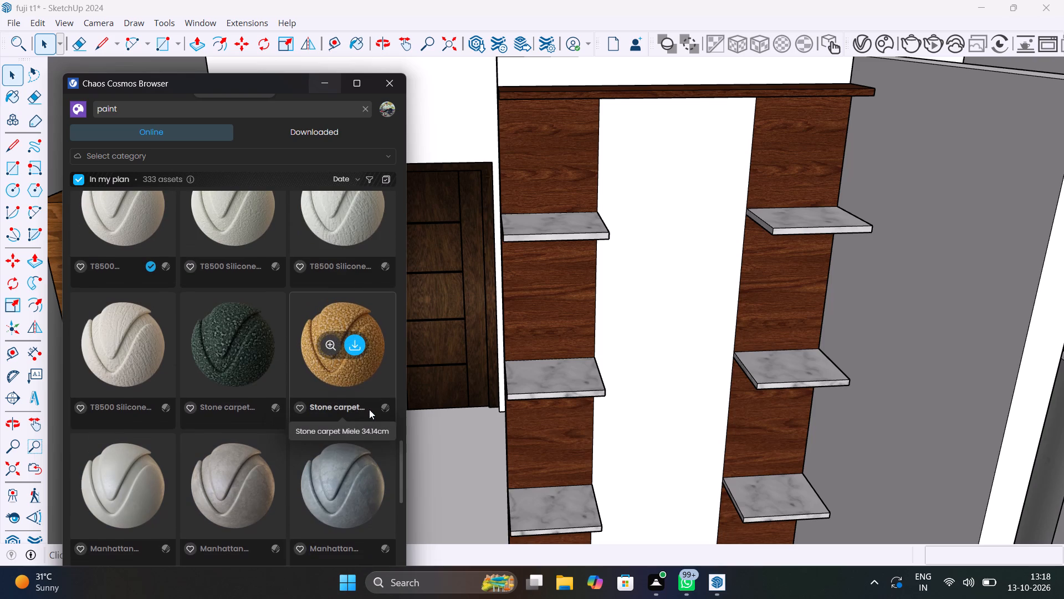
{"action": "scroll", "coordinate": [369, 409], "scroll_direction": "down", "scroll_amount": 3}
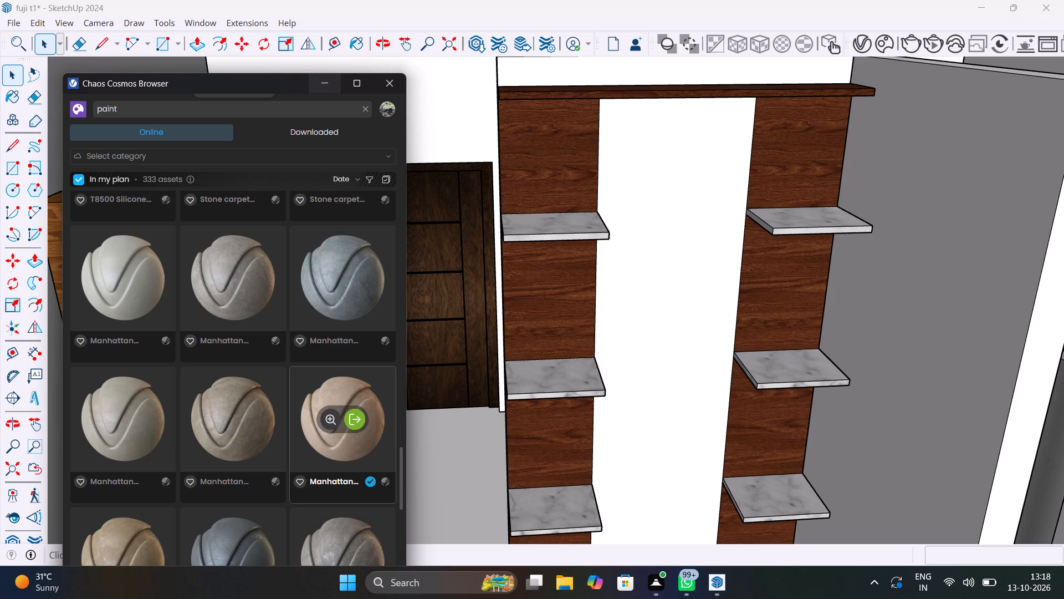
{"action": "left_click", "coordinate": [352, 426]}
Apply the Manhattan Creative Coating ML 1122B 24.81cm material to the white back panel between the two shelf columns.
{"action": "left_click", "coordinate": [856, 43]}
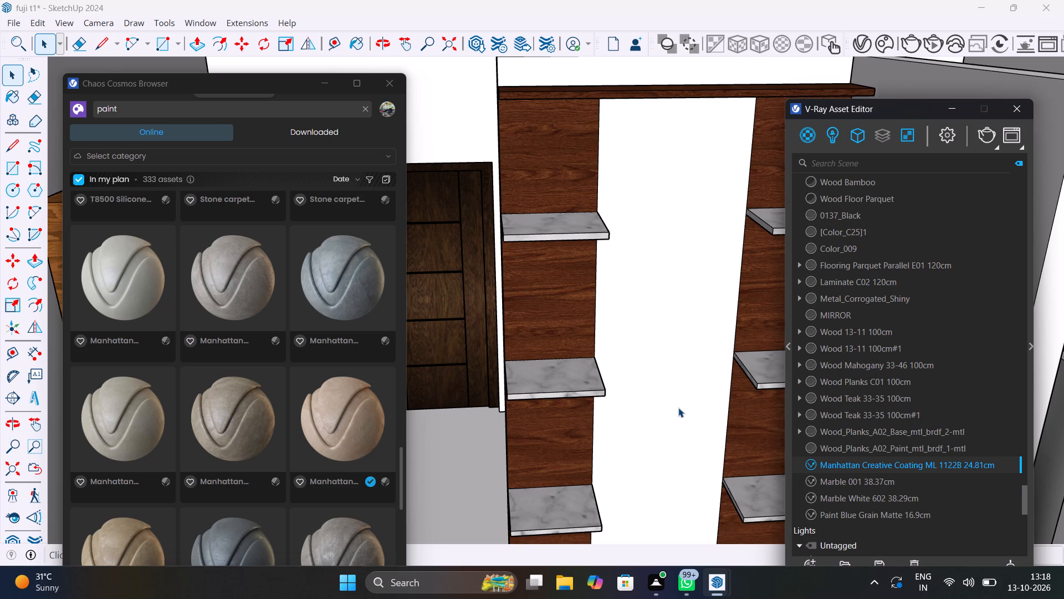
{"action": "left_click", "coordinate": [678, 408]}
{"action": "right_click", "coordinate": [862, 469]}
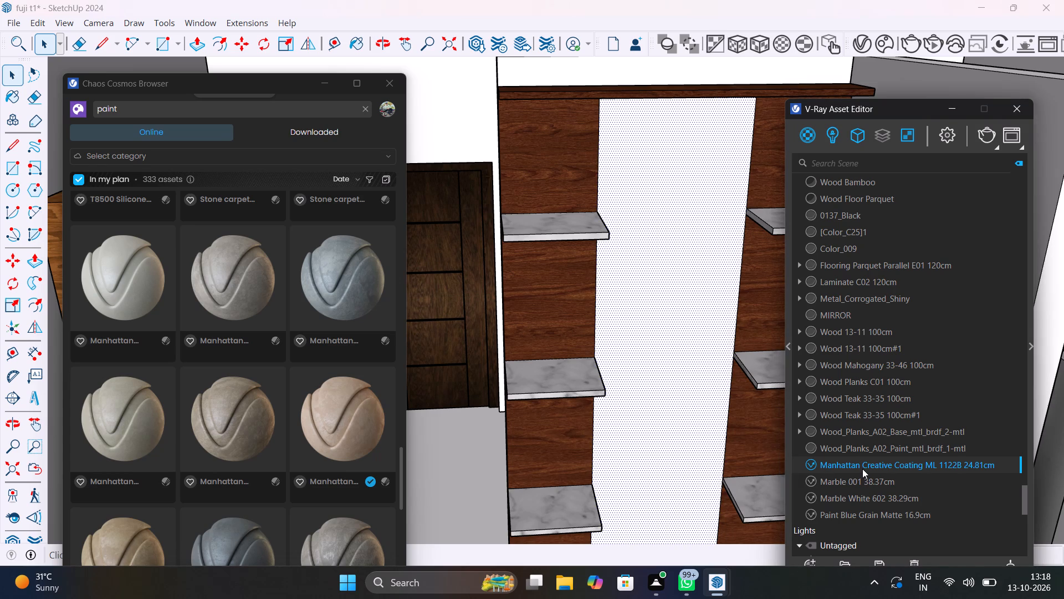
{"action": "left_click", "coordinate": [912, 317]}
Render the current view in V-Ray and inspect the coated back panel between the shelves up close.
{"action": "left_click", "coordinate": [984, 134]}
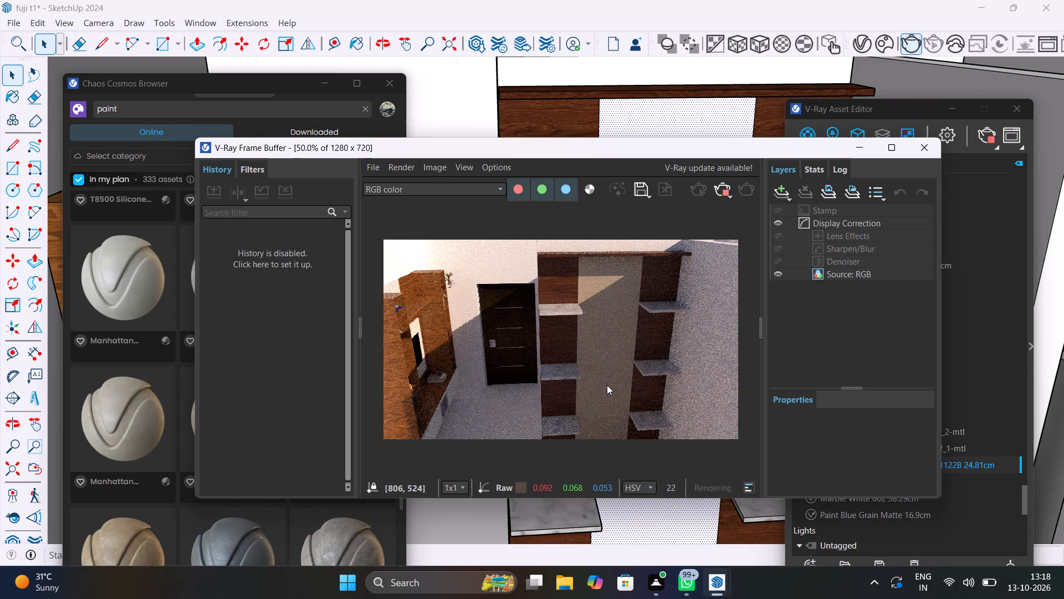
{"action": "scroll", "coordinate": [606, 384], "scroll_direction": "up", "scroll_amount": 1}
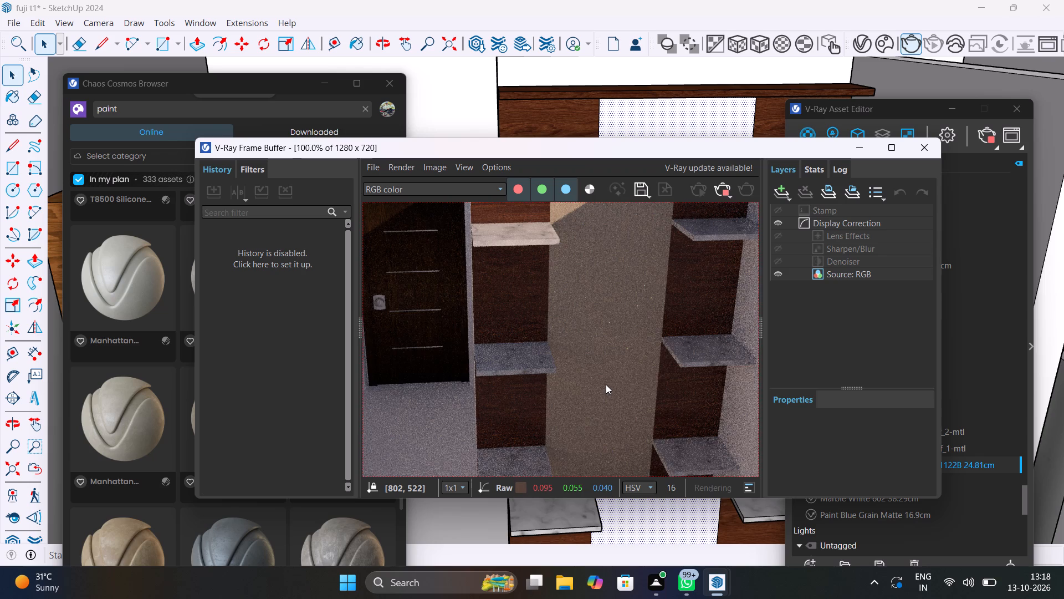
{"action": "scroll", "coordinate": [606, 384], "scroll_direction": "down", "scroll_amount": 1}
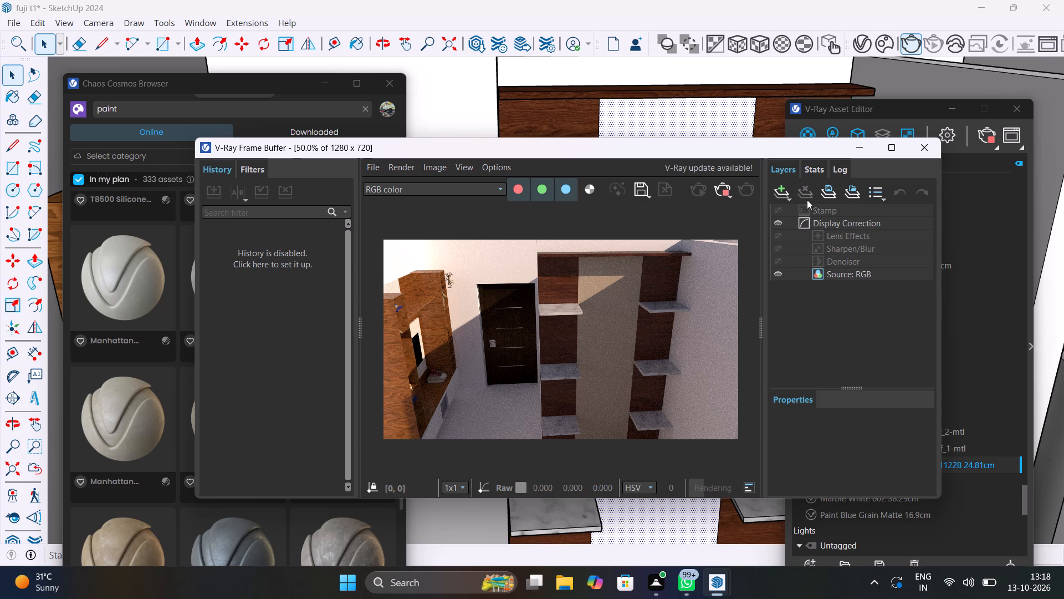
{"action": "left_click", "coordinate": [921, 148]}
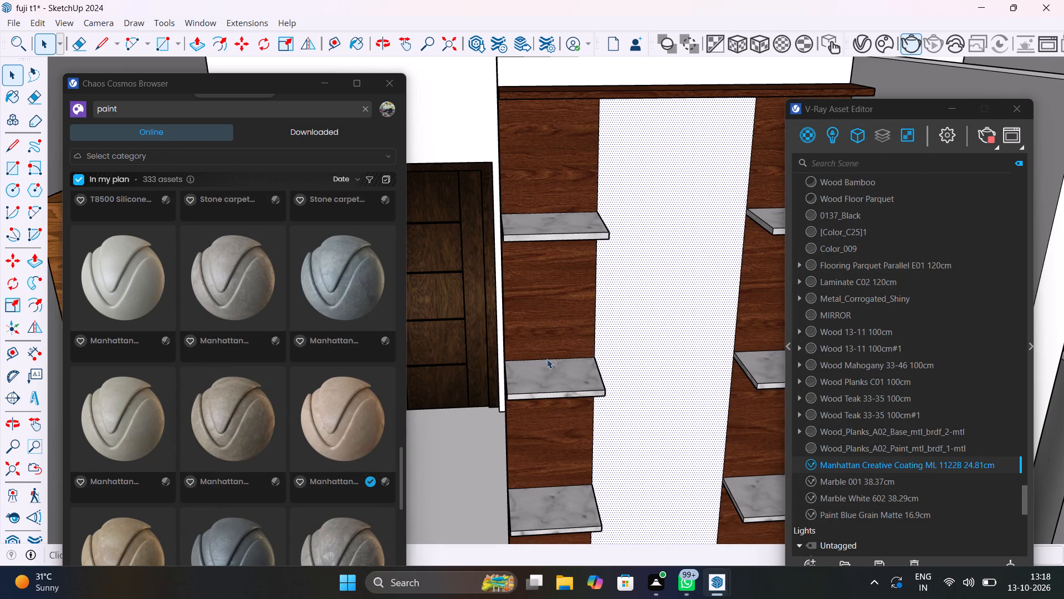
Examine the shelf and cabinet unit, the entrance door and the surrounding rooms from several angles.
{"action": "scroll", "coordinate": [554, 346], "scroll_direction": "down", "scroll_amount": 6}
{"action": "left_click", "coordinate": [627, 100]}
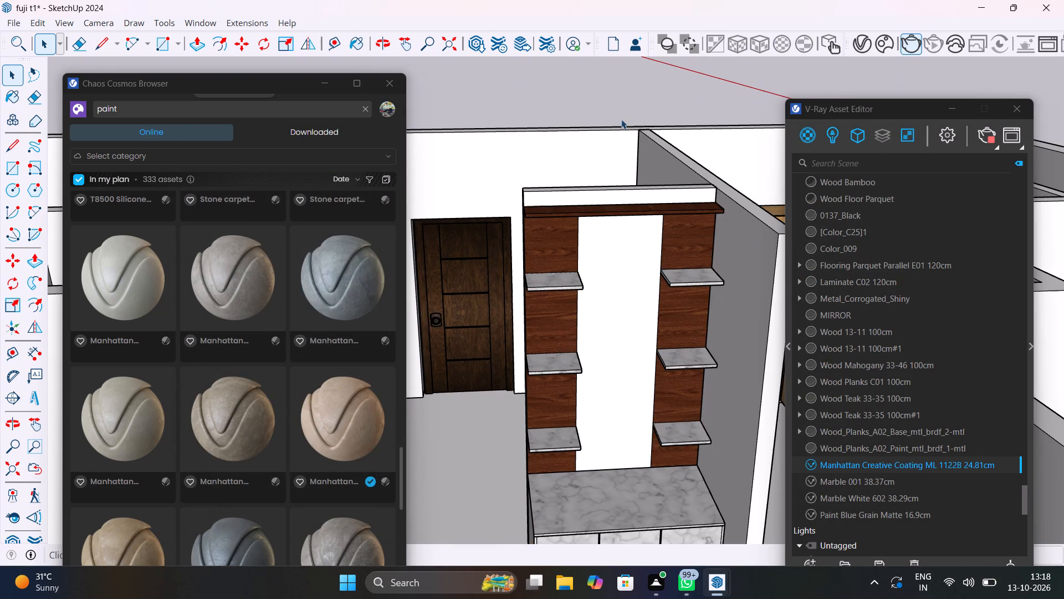
{"action": "middle_click_drag", "start_coordinate": [598, 342], "coordinate": [657, 214]}
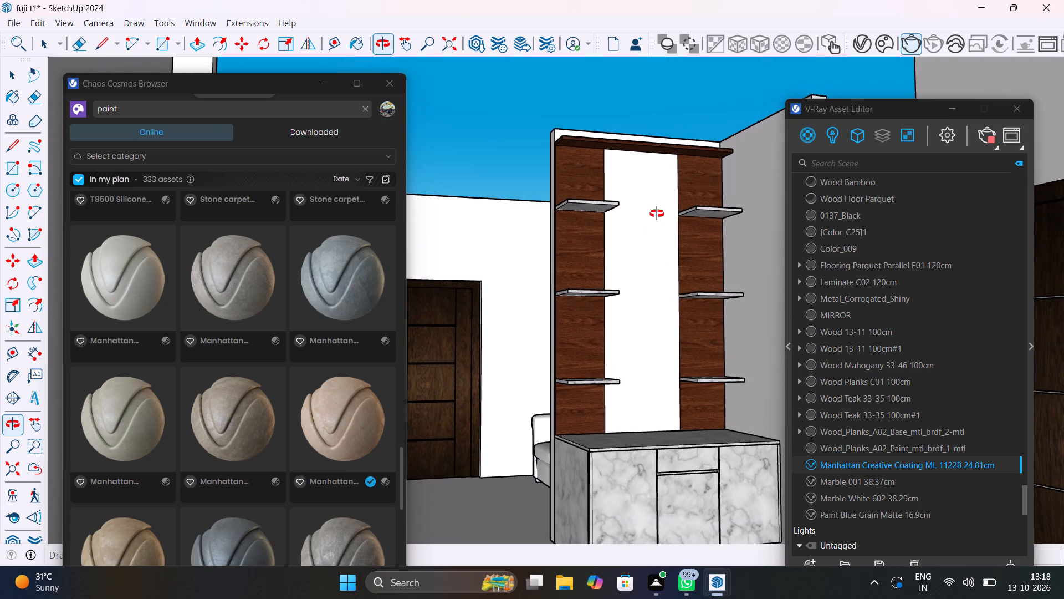
{"action": "middle_click_drag", "start_coordinate": [657, 214], "coordinate": [631, 389]}
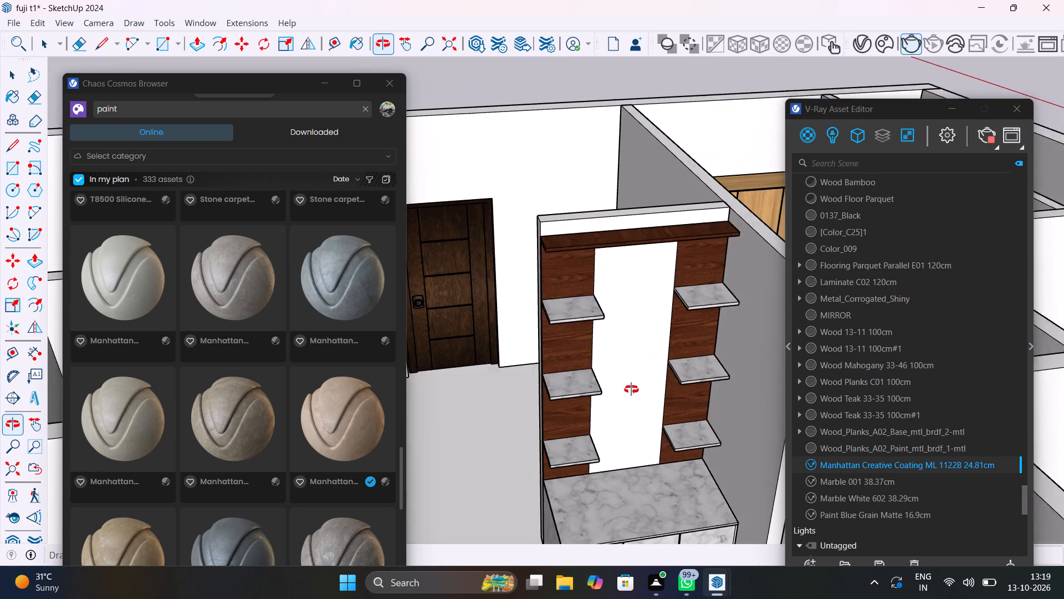
{"action": "middle_click_drag", "start_coordinate": [631, 389], "coordinate": [631, 391]}
{"action": "scroll", "coordinate": [631, 390], "scroll_direction": "down", "scroll_amount": 12}
{"action": "middle_click_drag", "start_coordinate": [521, 378], "coordinate": [521, 377]}
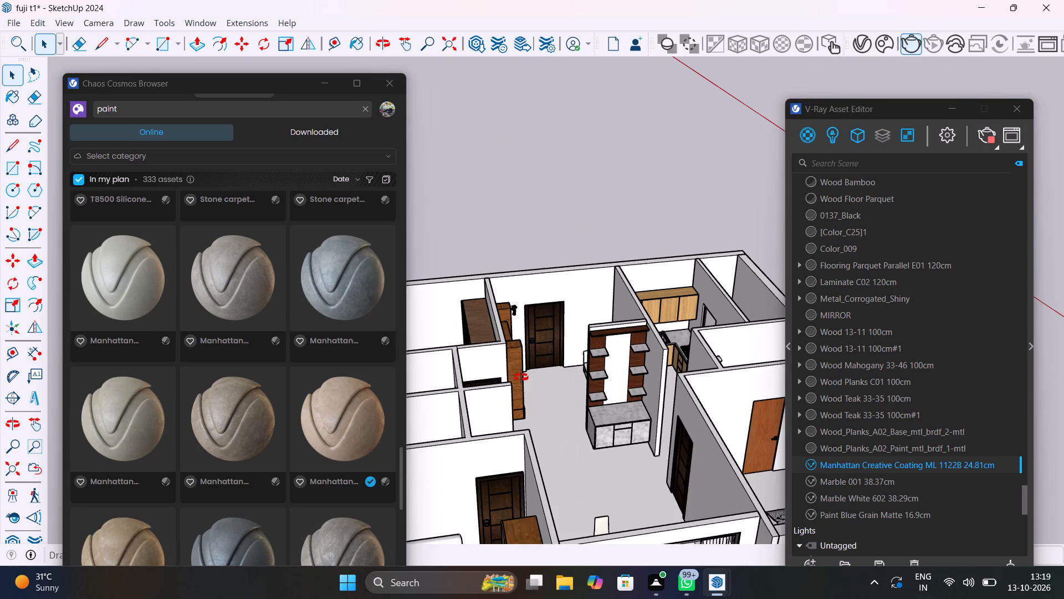
{"action": "middle_click_drag", "start_coordinate": [521, 377], "coordinate": [376, 398]}
{"action": "scroll", "coordinate": [559, 336], "scroll_direction": "up", "scroll_amount": 10}
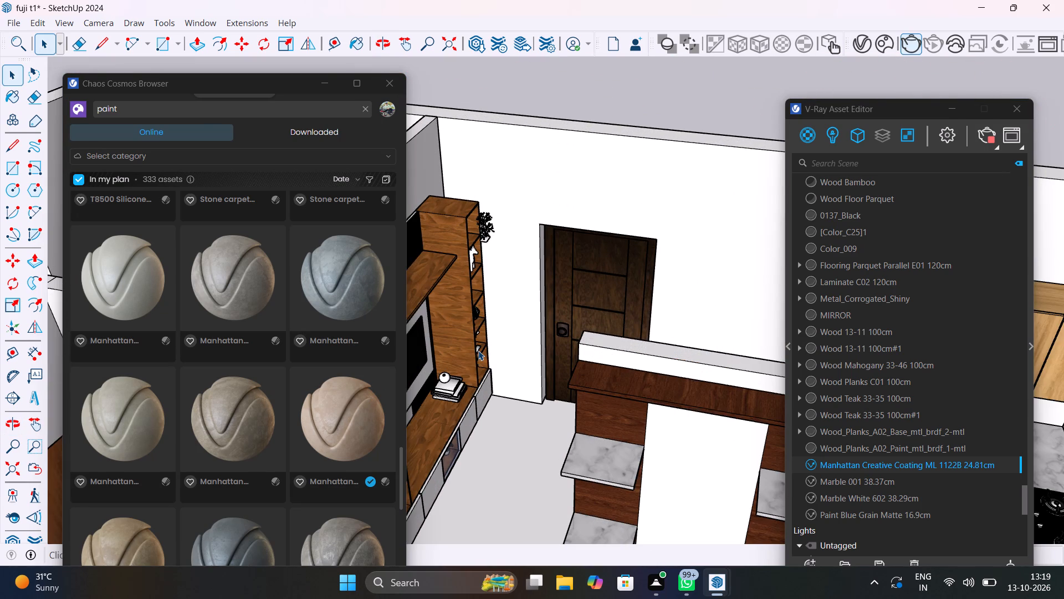
Move the tree decoration into the top compartment of the tall wooden shelf tower nearest the entrance door.
{"action": "middle_click_drag", "start_coordinate": [417, 334], "coordinate": [336, 355]}
{"action": "scroll", "coordinate": [514, 216], "scroll_direction": "up", "scroll_amount": 7}
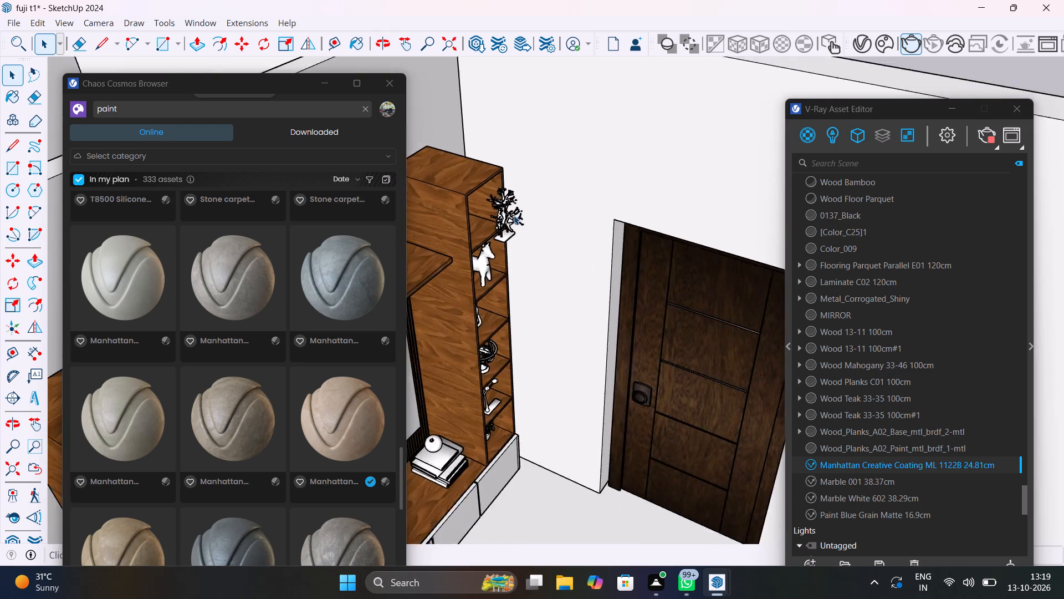
{"action": "scroll", "coordinate": [514, 215], "scroll_direction": "up", "scroll_amount": 10}
{"action": "middle_click_drag", "start_coordinate": [536, 255], "coordinate": [628, 271]}
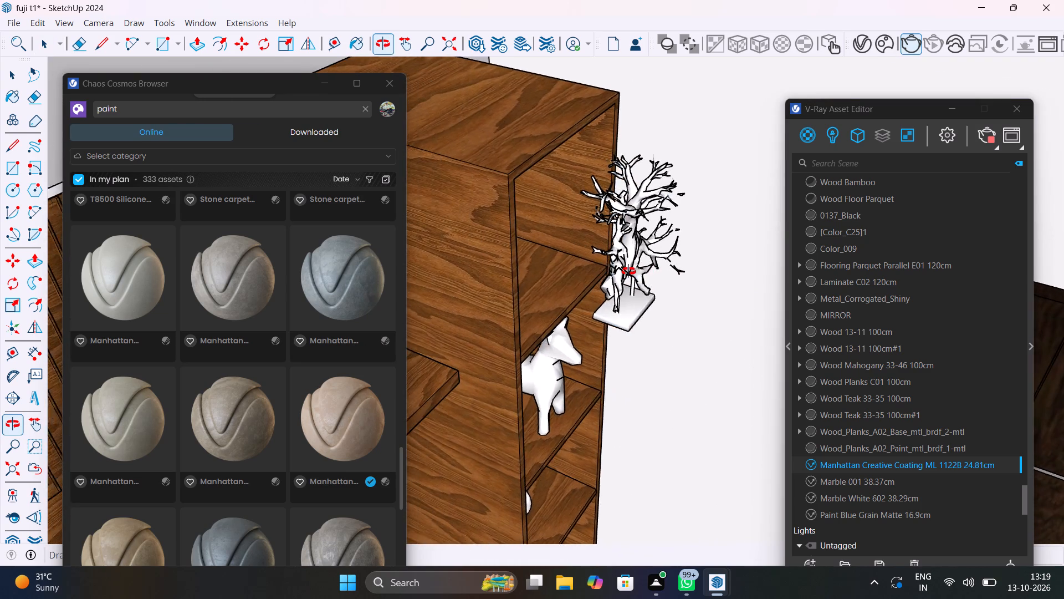
{"action": "middle_click_drag", "start_coordinate": [628, 271], "coordinate": [600, 230]}
{"action": "left_click", "coordinate": [607, 288]}
{"action": "key", "text": "m"}
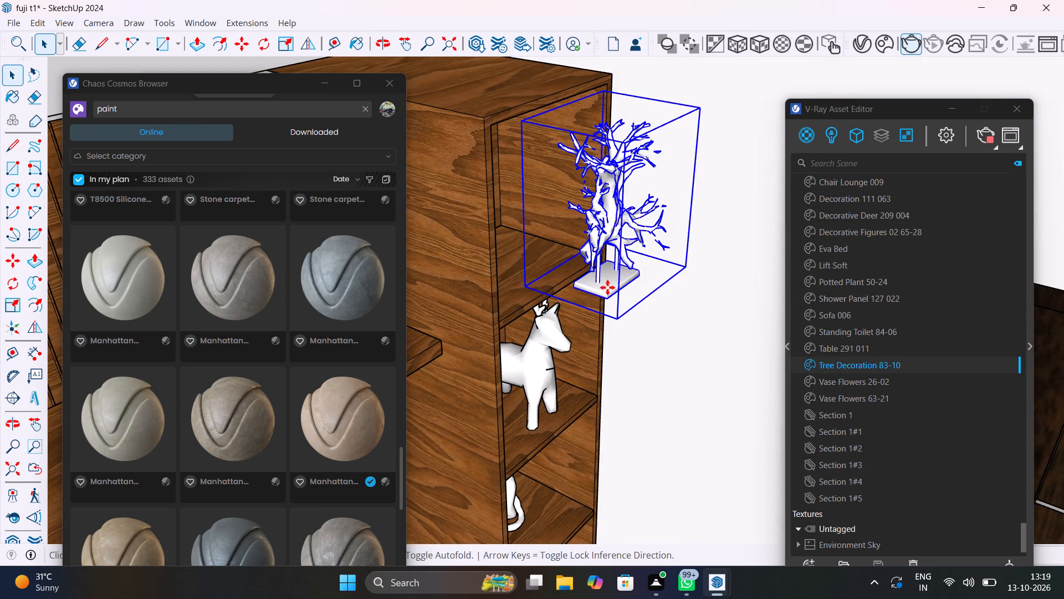
{"action": "left_click", "coordinate": [616, 318]}
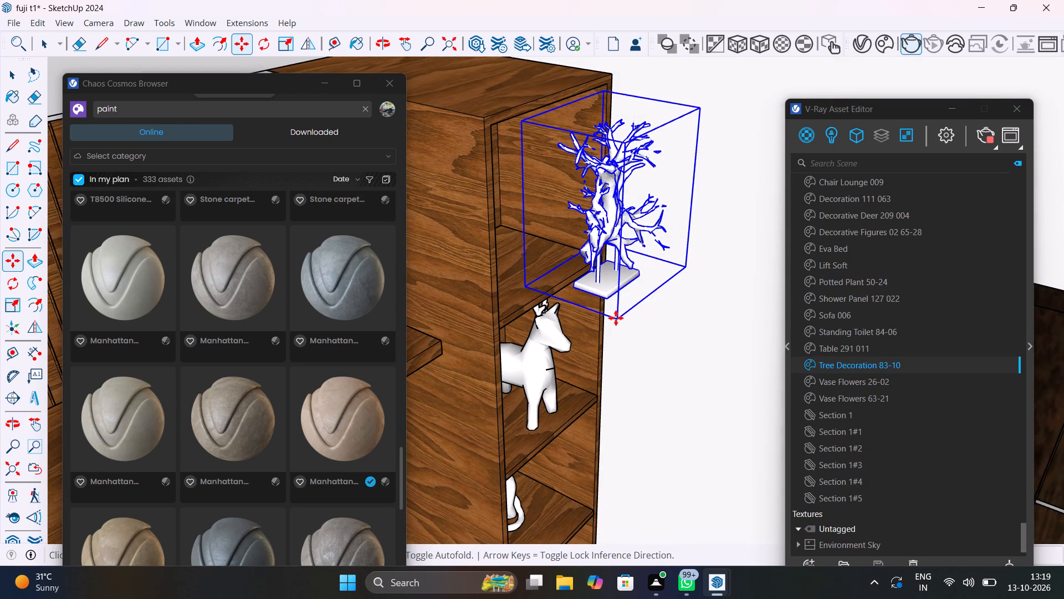
{"action": "left_click", "coordinate": [536, 304]}
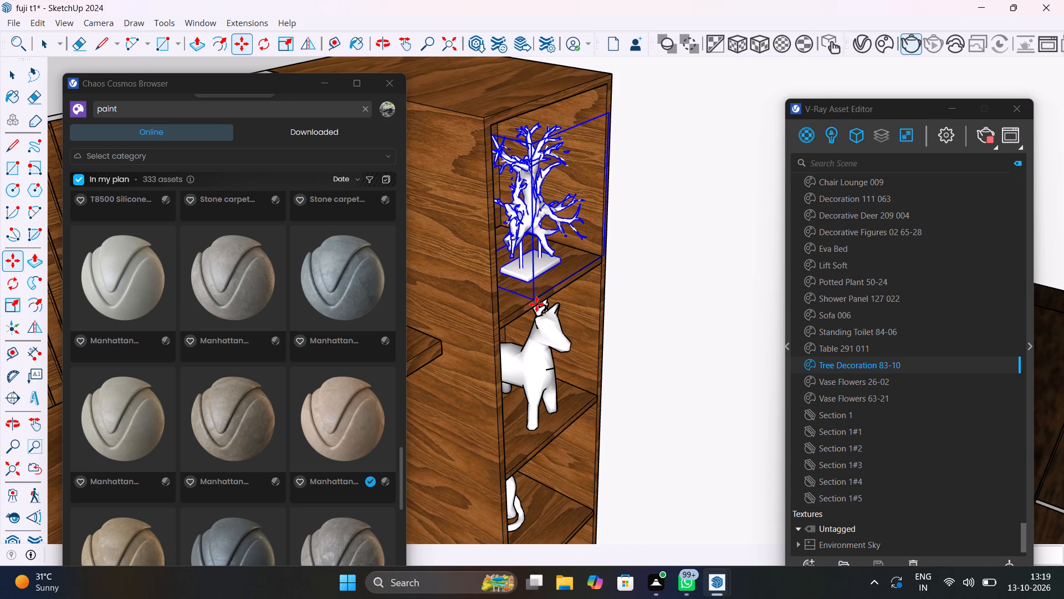
{"action": "scroll", "coordinate": [536, 304], "scroll_direction": "down", "scroll_amount": 19}
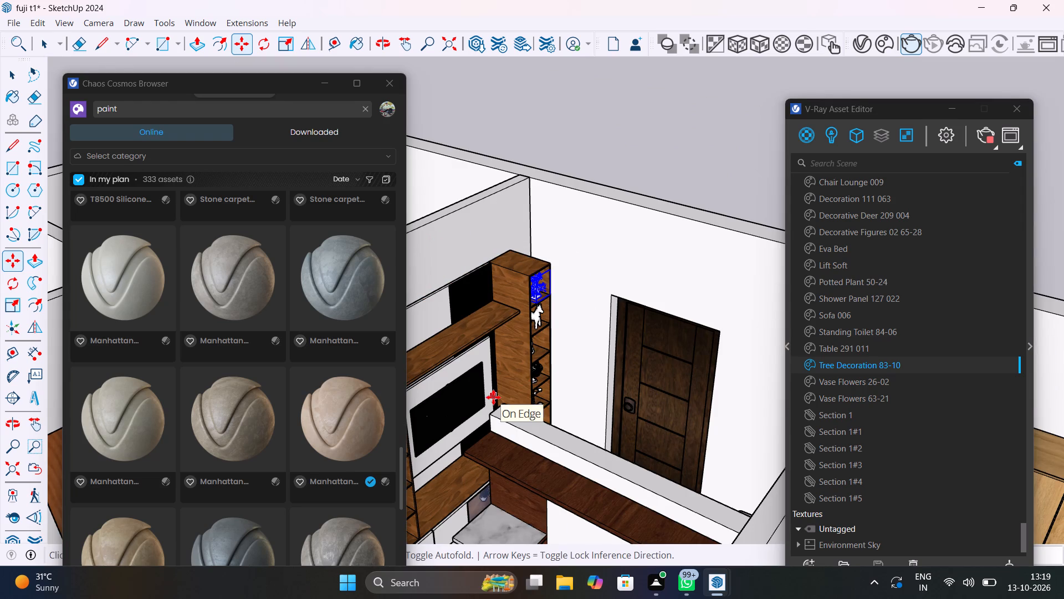
{"action": "key", "text": "space"}
Copy the small potted plant from the TV unit's bottom shelf compartment onto the lowest marble shelf of the mahogany column nearest the TV unit.
{"action": "middle_click_drag", "start_coordinate": [529, 385], "coordinate": [717, 303], "text": "shift"}
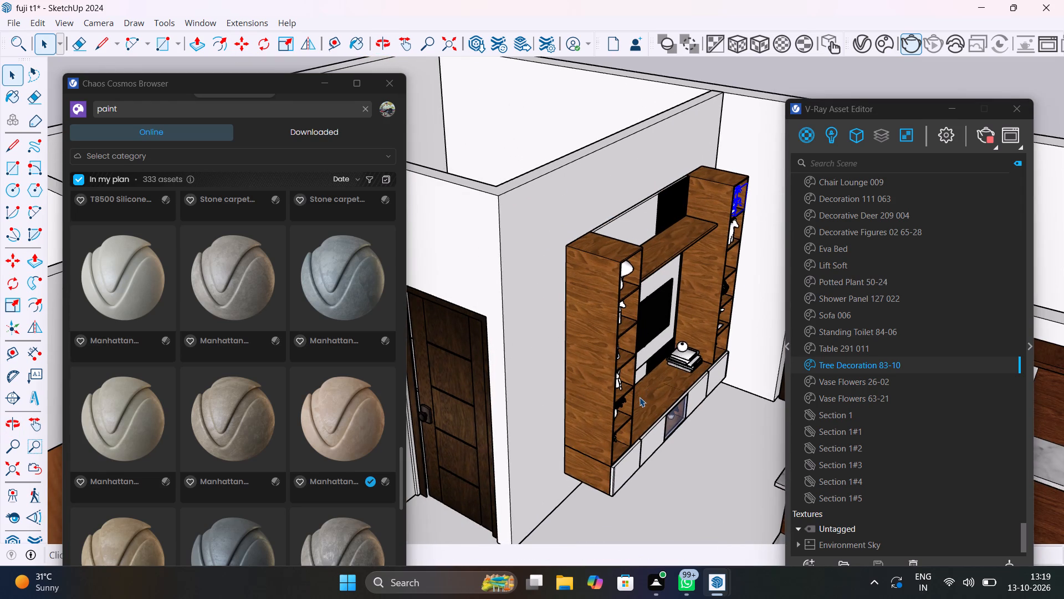
{"action": "scroll", "coordinate": [638, 398], "scroll_direction": "up", "scroll_amount": 10}
{"action": "middle_click_drag", "start_coordinate": [631, 409], "coordinate": [563, 359]}
{"action": "scroll", "coordinate": [563, 359], "scroll_direction": "up", "scroll_amount": 1}
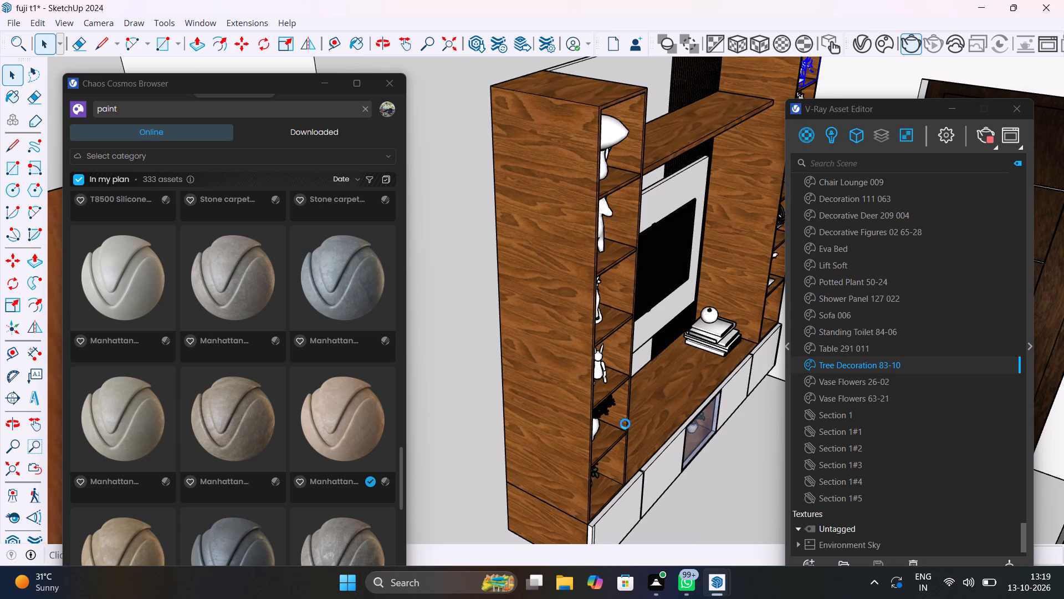
{"action": "middle_click_drag", "start_coordinate": [625, 423], "coordinate": [548, 381]}
{"action": "scroll", "coordinate": [590, 430], "scroll_direction": "up", "scroll_amount": 2}
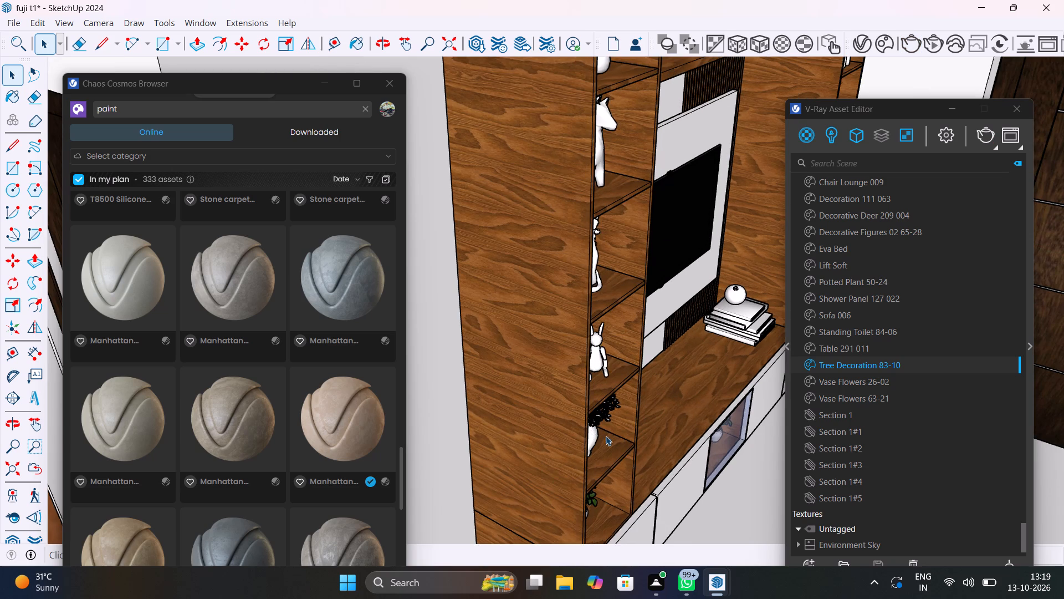
{"action": "scroll", "coordinate": [611, 453], "scroll_direction": "up", "scroll_amount": 10}
{"action": "middle_click_drag", "start_coordinate": [594, 429], "coordinate": [518, 397]}
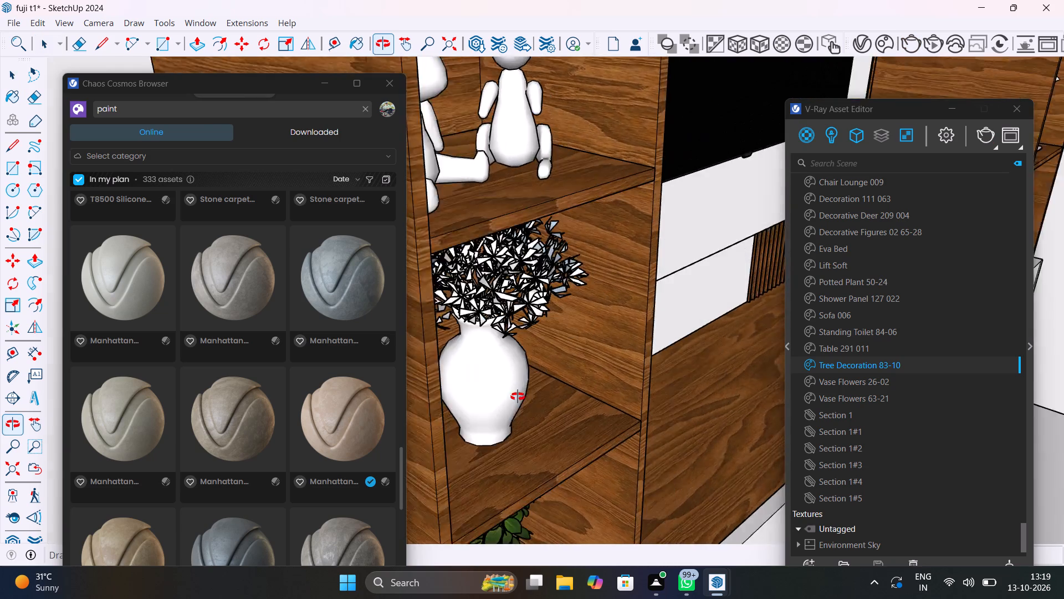
{"action": "middle_click_drag", "start_coordinate": [518, 397], "coordinate": [606, 326]}
{"action": "scroll", "coordinate": [602, 340], "scroll_direction": "down", "scroll_amount": 5}
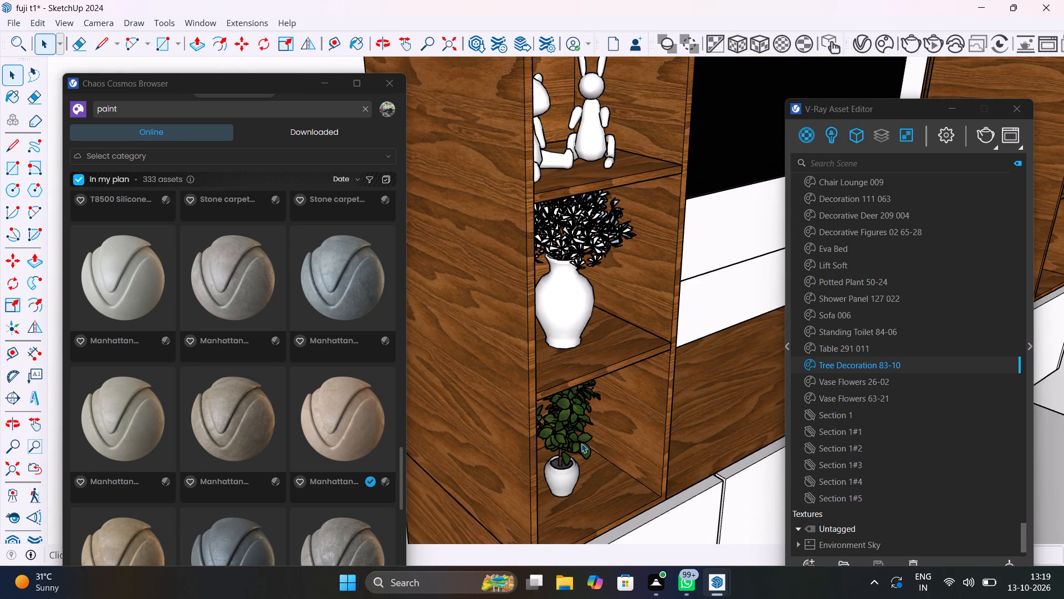
{"action": "left_click", "coordinate": [581, 443]}
{"action": "key", "text": "m"}
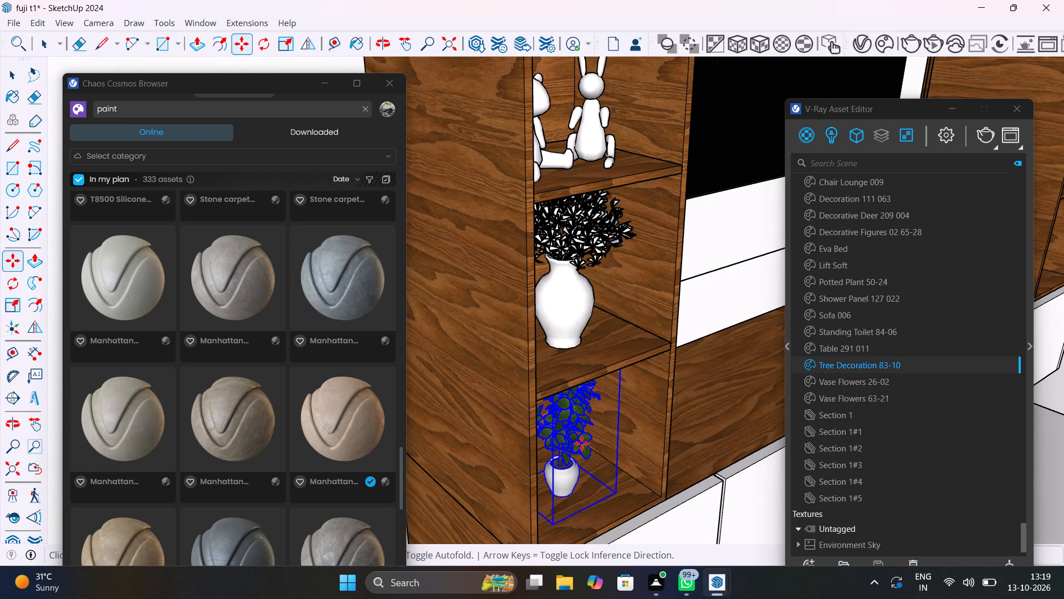
{"action": "left_click", "coordinate": [615, 491]}
{"action": "scroll", "coordinate": [649, 484], "scroll_direction": "down", "scroll_amount": 8}
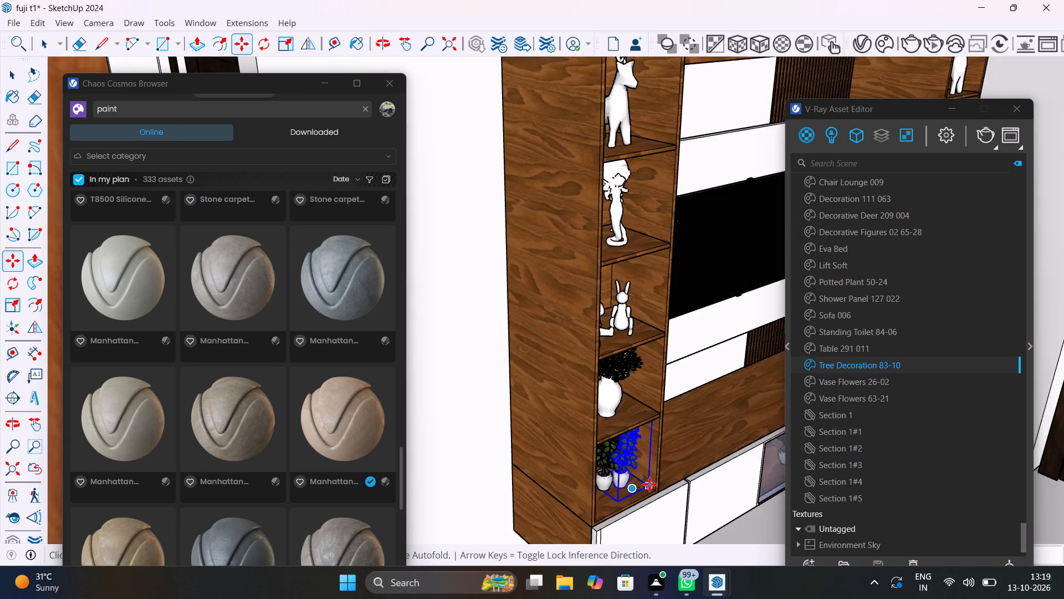
{"action": "scroll", "coordinate": [649, 484], "scroll_direction": "down", "scroll_amount": 14}
{"action": "middle_click_drag", "start_coordinate": [649, 484], "coordinate": [745, 339]}
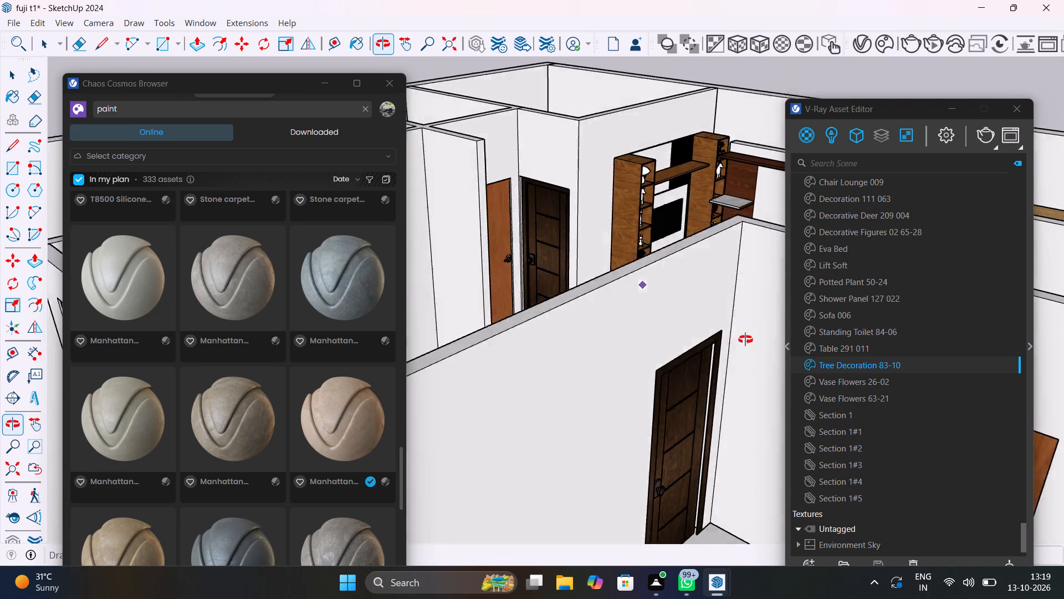
{"action": "middle_click_drag", "start_coordinate": [745, 339], "coordinate": [771, 374]}
{"action": "scroll", "coordinate": [723, 302], "scroll_direction": "up", "scroll_amount": 16}
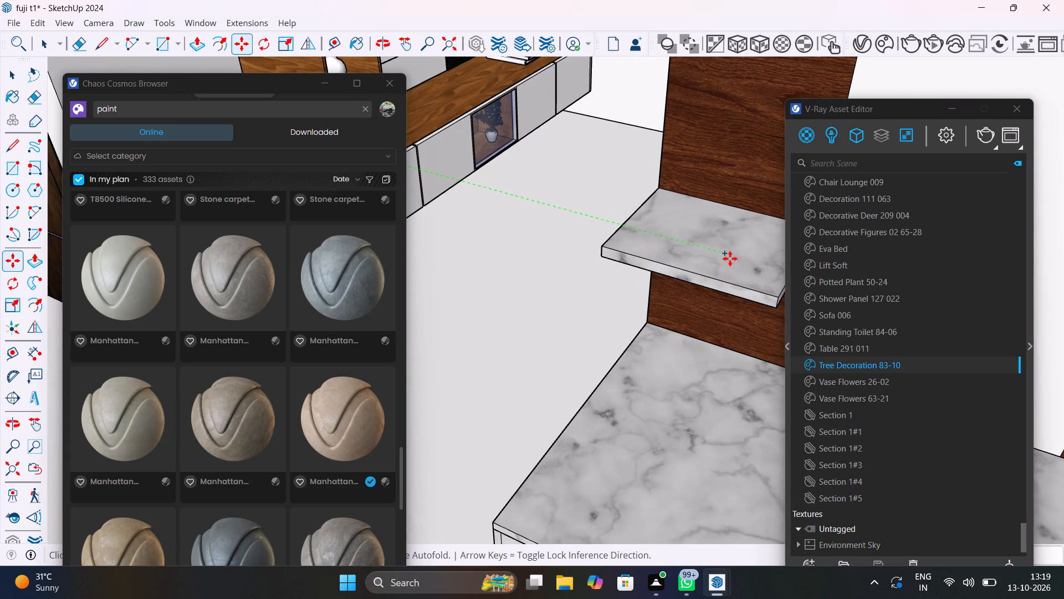
{"action": "middle_click_drag", "start_coordinate": [729, 258], "coordinate": [643, 378], "text": "shift"}
{"action": "left_click", "coordinate": [661, 338]}
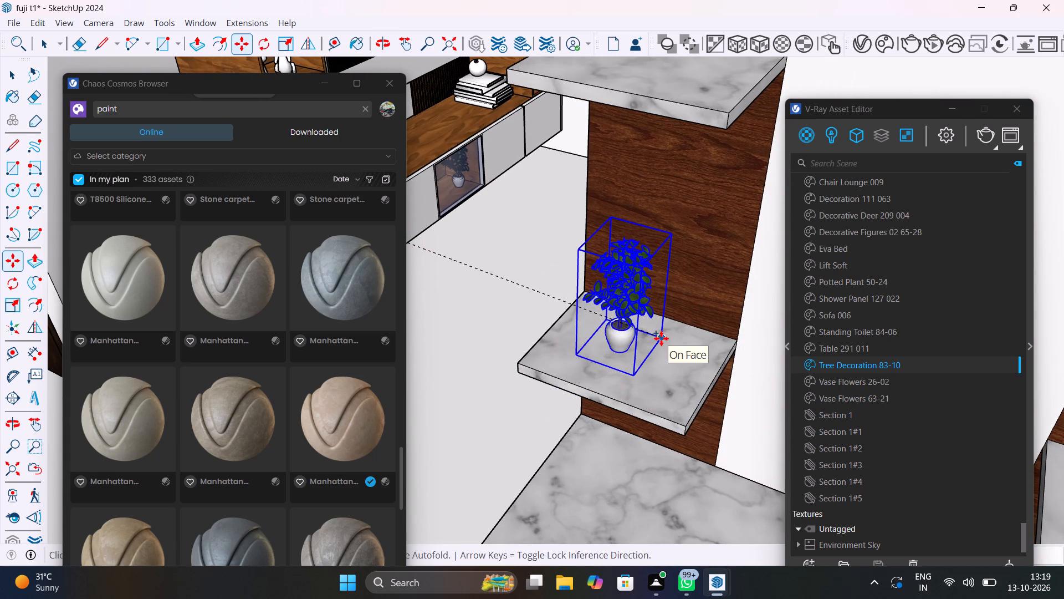
Copy the potted plant across to the lowest marble shelf of the opposite mahogany column, beyond the back panel.
{"action": "left_click", "coordinate": [661, 338]}
{"action": "scroll", "coordinate": [667, 342], "scroll_direction": "down", "scroll_amount": 7}
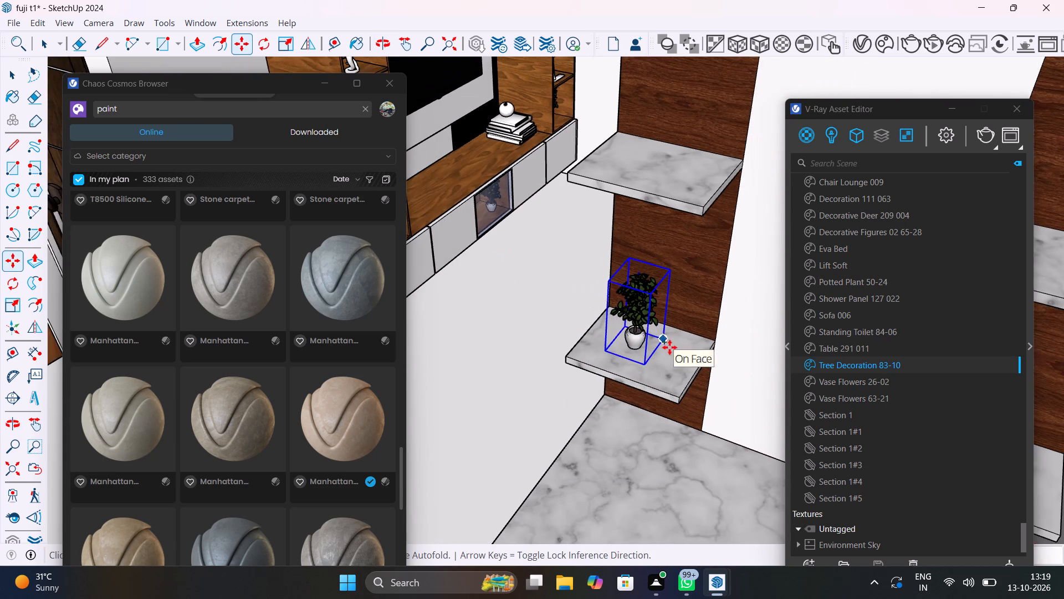
{"action": "scroll", "coordinate": [700, 357], "scroll_direction": "down", "scroll_amount": 7}
{"action": "scroll", "coordinate": [698, 356], "scroll_direction": "down", "scroll_amount": 1, "text": "shift"}
{"action": "middle_click_drag", "start_coordinate": [687, 357], "coordinate": [493, 343], "text": "shift"}
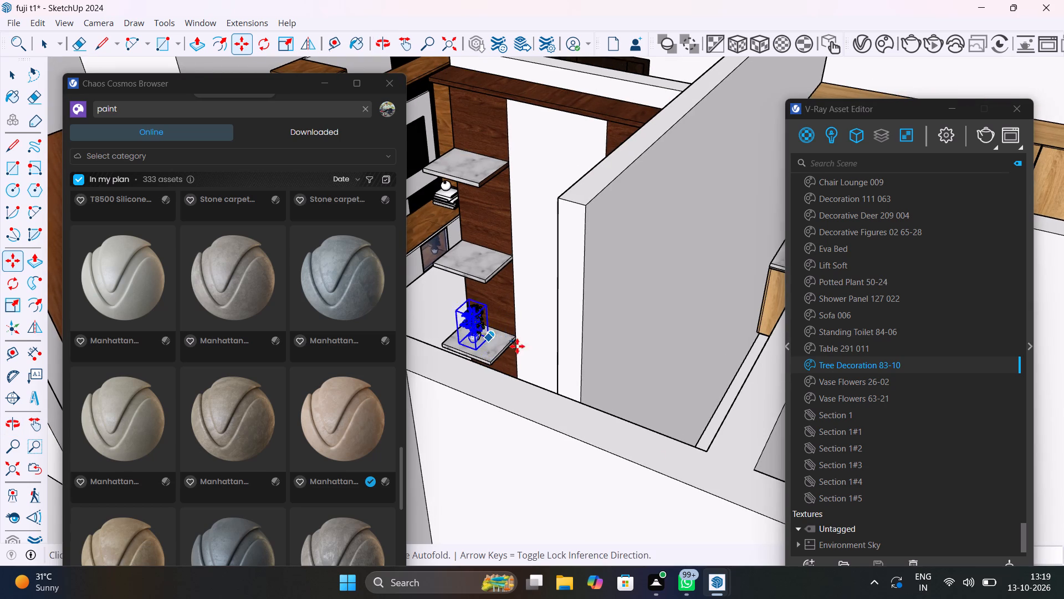
{"action": "middle_click_drag", "start_coordinate": [639, 358], "coordinate": [770, 401], "text": "shift"}
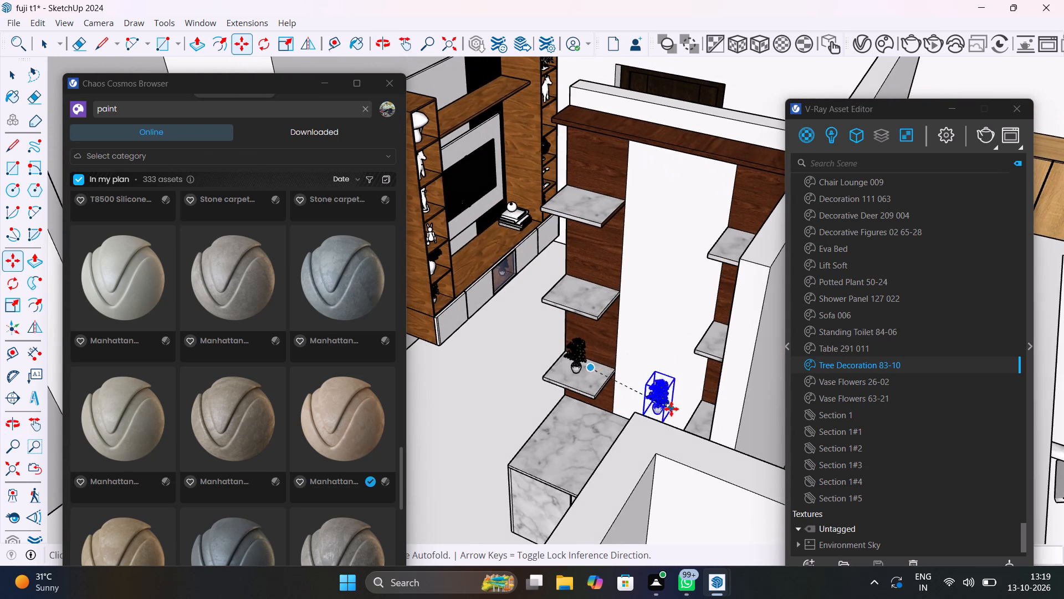
{"action": "scroll", "coordinate": [708, 413], "scroll_direction": "up", "scroll_amount": 10}
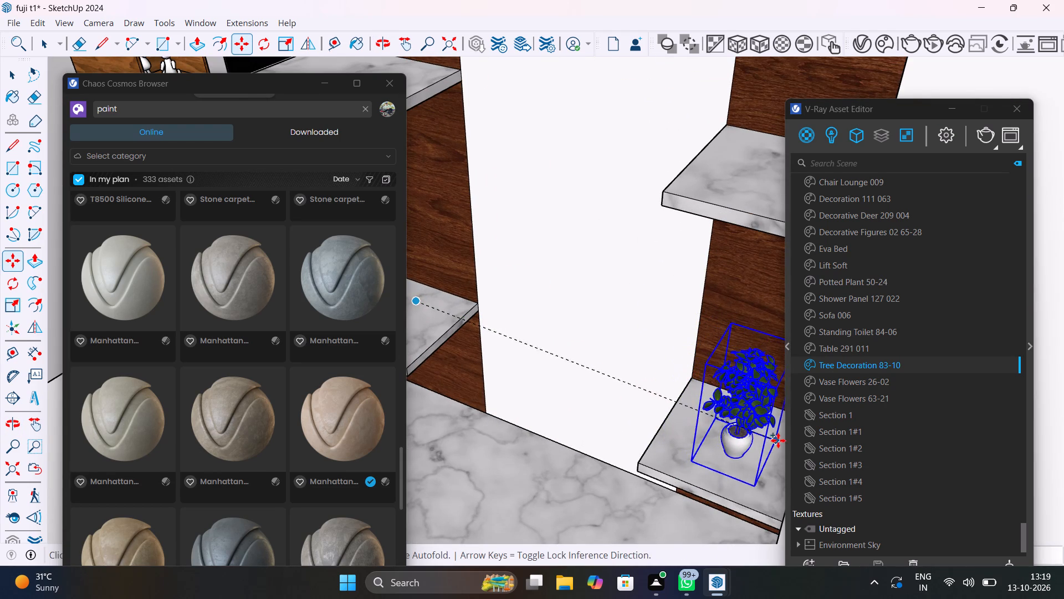
{"action": "left_click", "coordinate": [776, 440]}
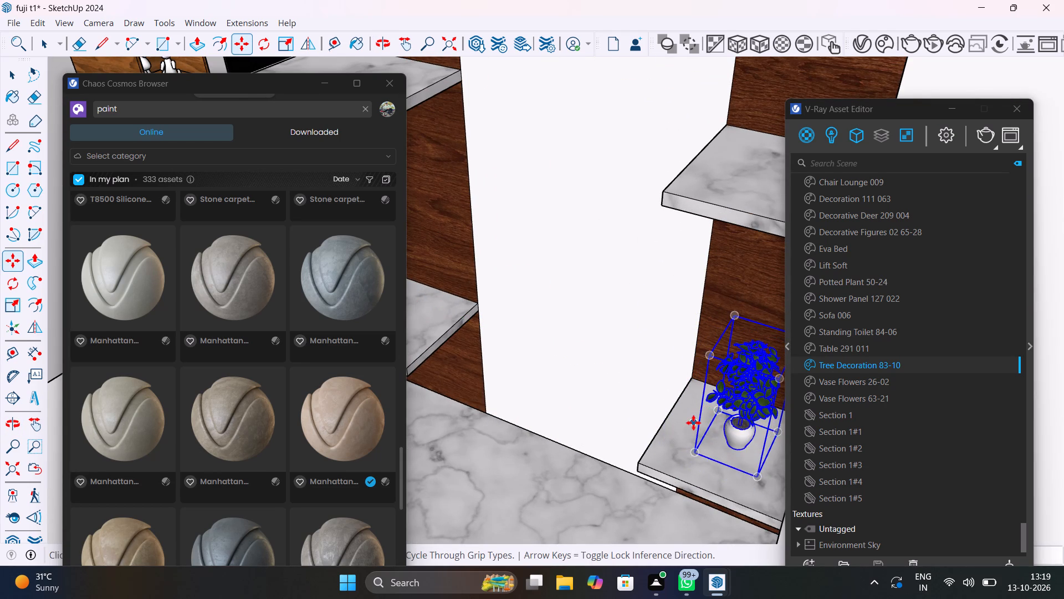
{"action": "scroll", "coordinate": [693, 422], "scroll_direction": "down", "scroll_amount": 11}
{"action": "middle_click_drag", "start_coordinate": [673, 420], "coordinate": [623, 423]}
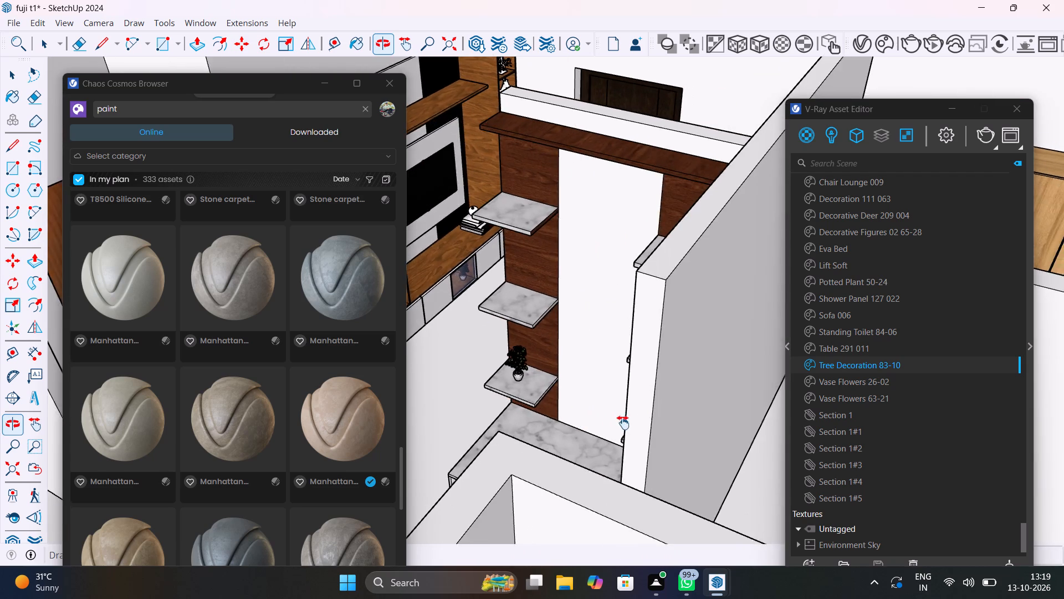
{"action": "middle_click_drag", "start_coordinate": [623, 423], "coordinate": [781, 424]}
{"action": "scroll", "coordinate": [615, 351], "scroll_direction": "up", "scroll_amount": 5}
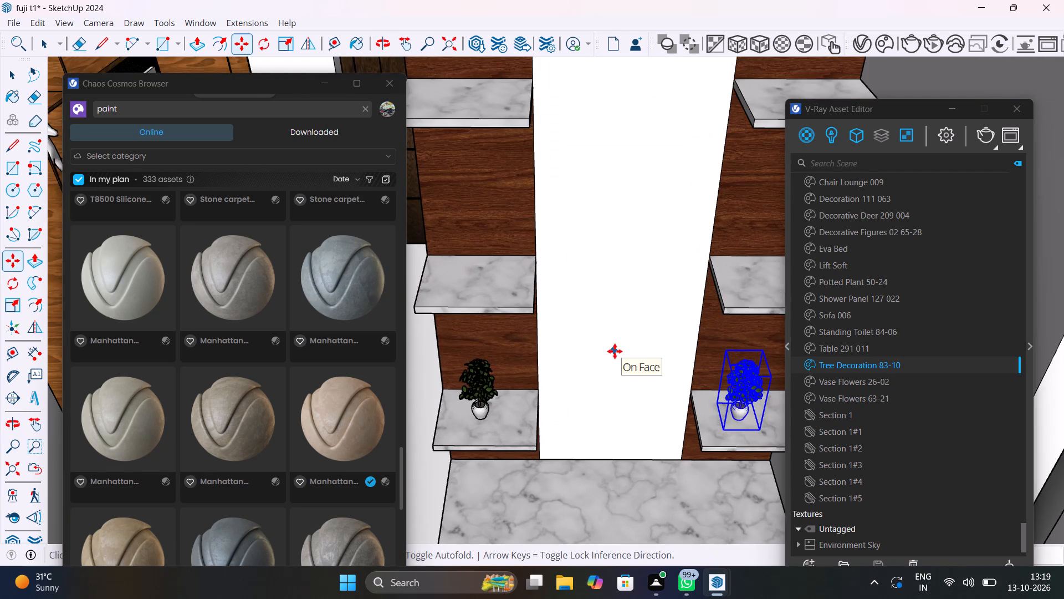
{"action": "key", "text": "space"}
Search the Chaos Cosmos library for "flower pot".
{"action": "left_click", "coordinate": [363, 111]}
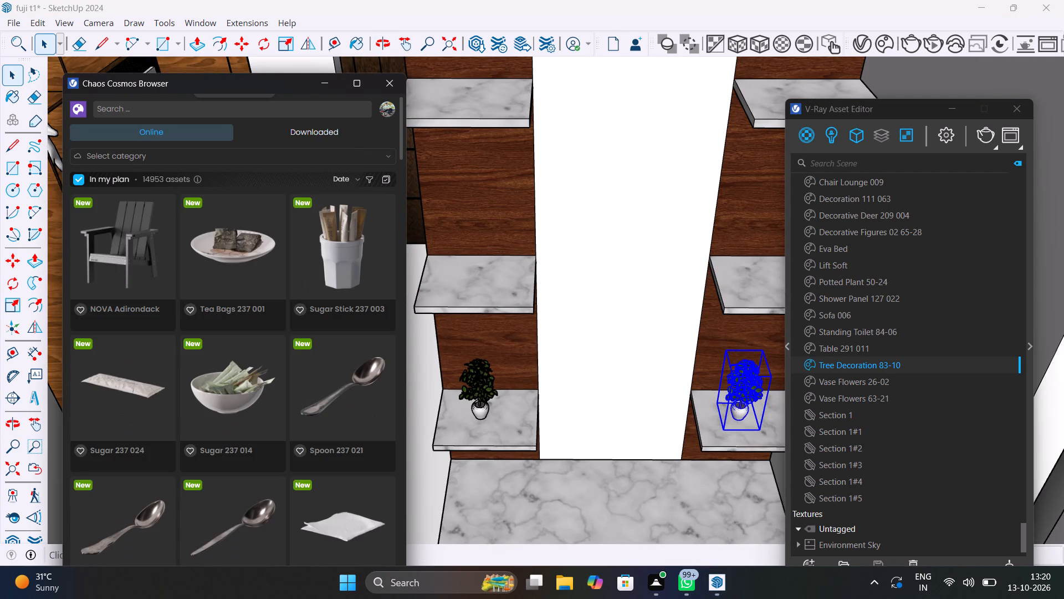
{"action": "type", "text": "flower"}
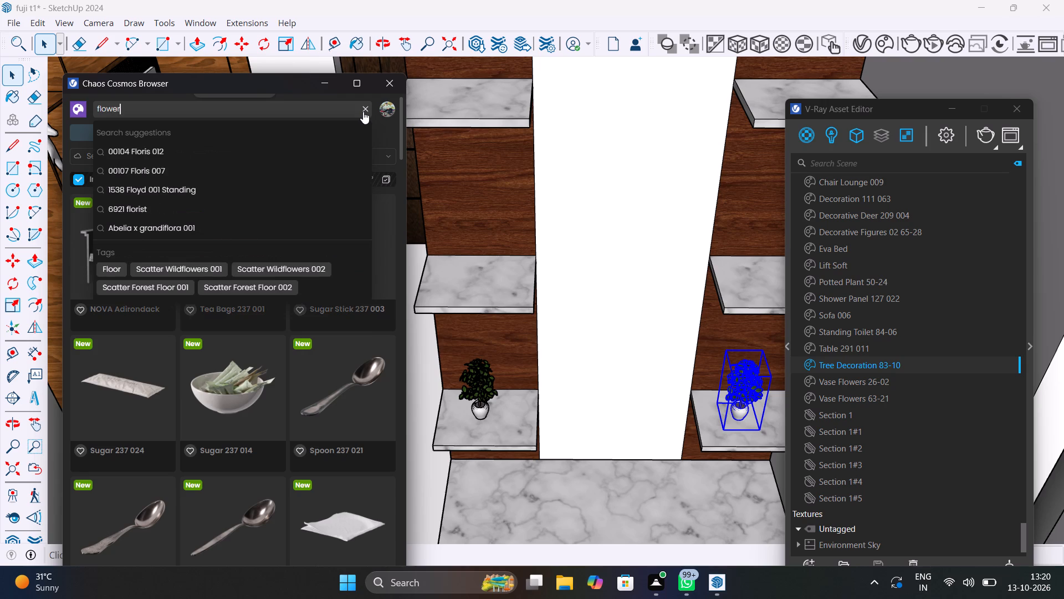
{"action": "key", "text": "space"}
{"action": "type", "text": "pot"}
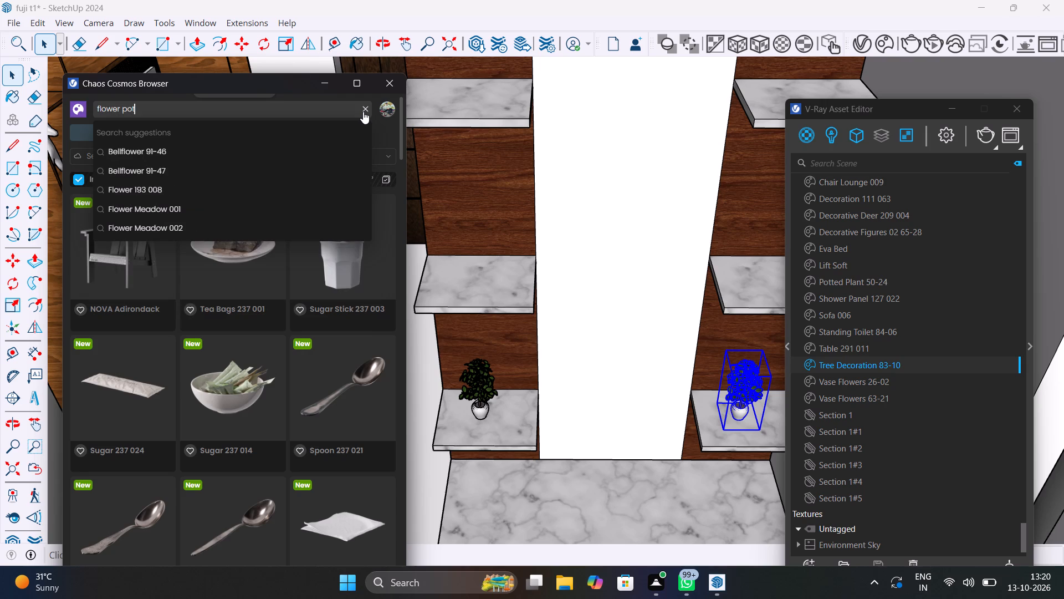
{"action": "key", "text": "Return"}
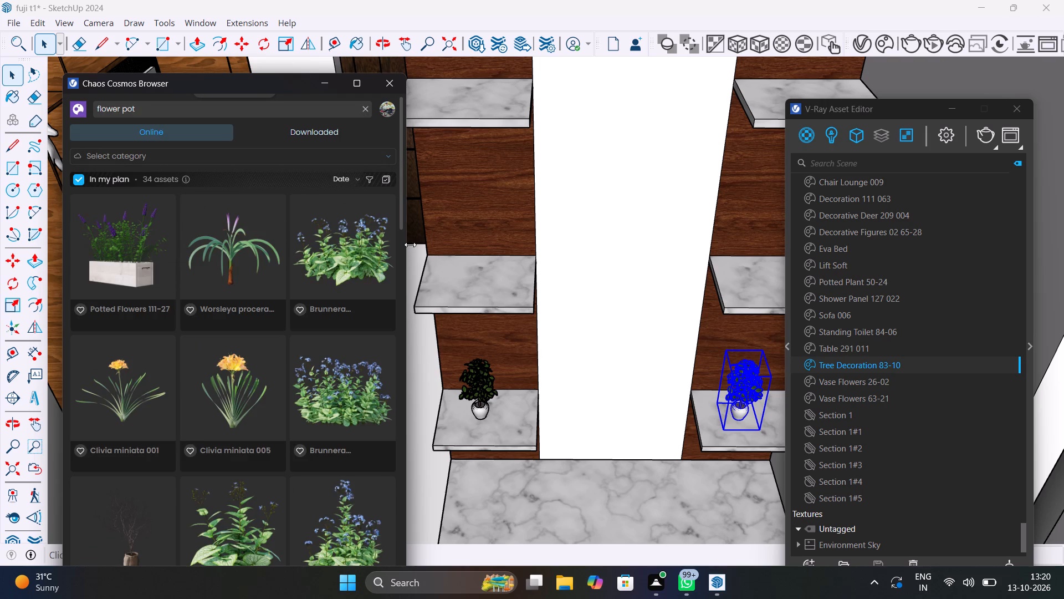
Look through the Chaos Cosmos flower pot results for a plant that suits the marble shelves, and close the browser.
{"action": "scroll", "coordinate": [360, 321], "scroll_direction": "down", "scroll_amount": 7}
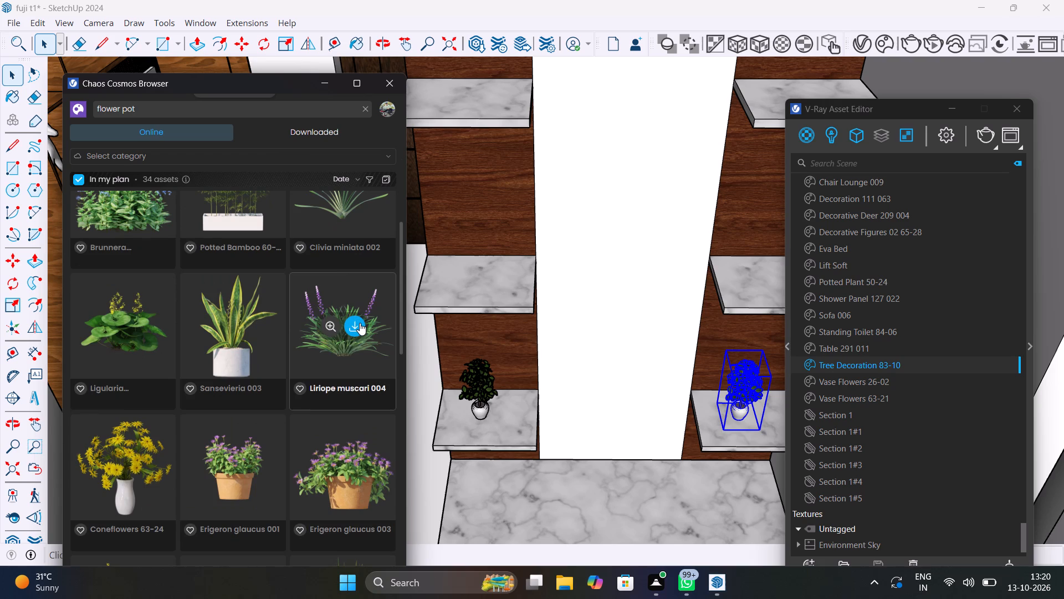
{"action": "scroll", "coordinate": [360, 323], "scroll_direction": "down", "scroll_amount": 4}
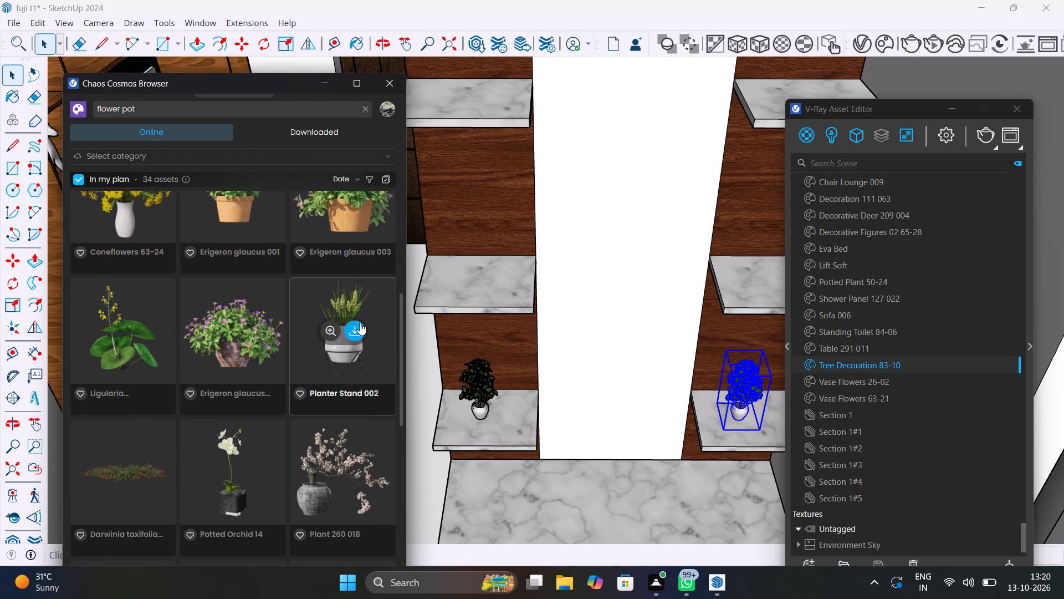
{"action": "scroll", "coordinate": [360, 323], "scroll_direction": "down", "scroll_amount": 6}
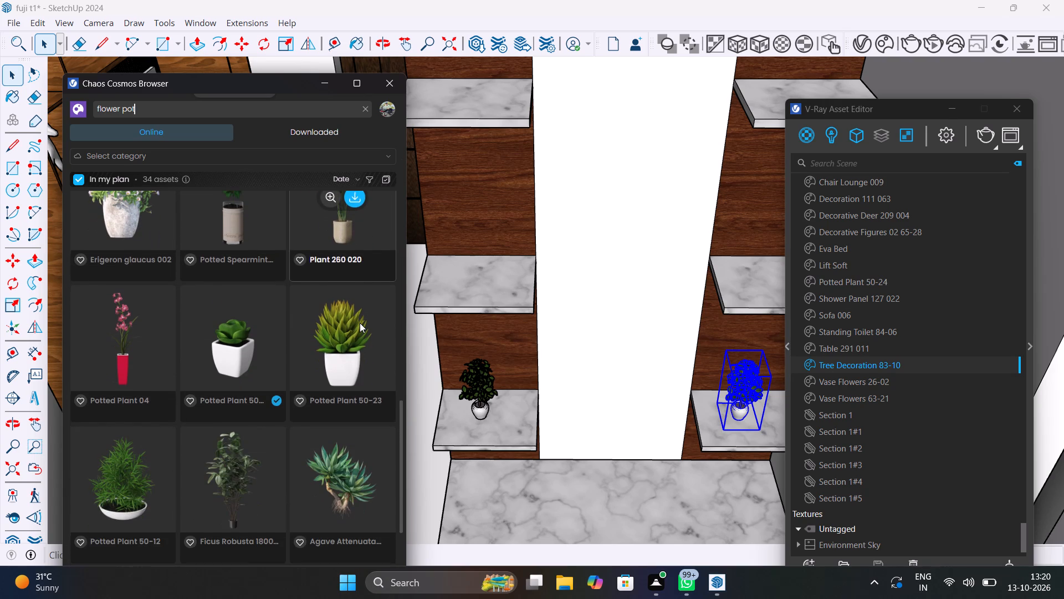
{"action": "scroll", "coordinate": [360, 323], "scroll_direction": "down", "scroll_amount": 8}
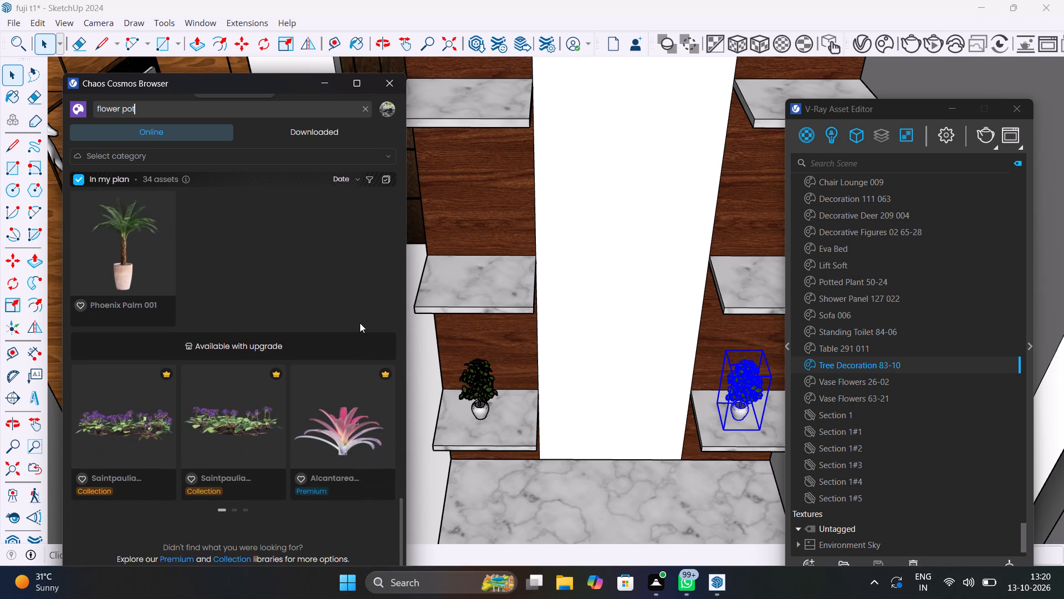
{"action": "scroll", "coordinate": [360, 323], "scroll_direction": "up", "scroll_amount": 8}
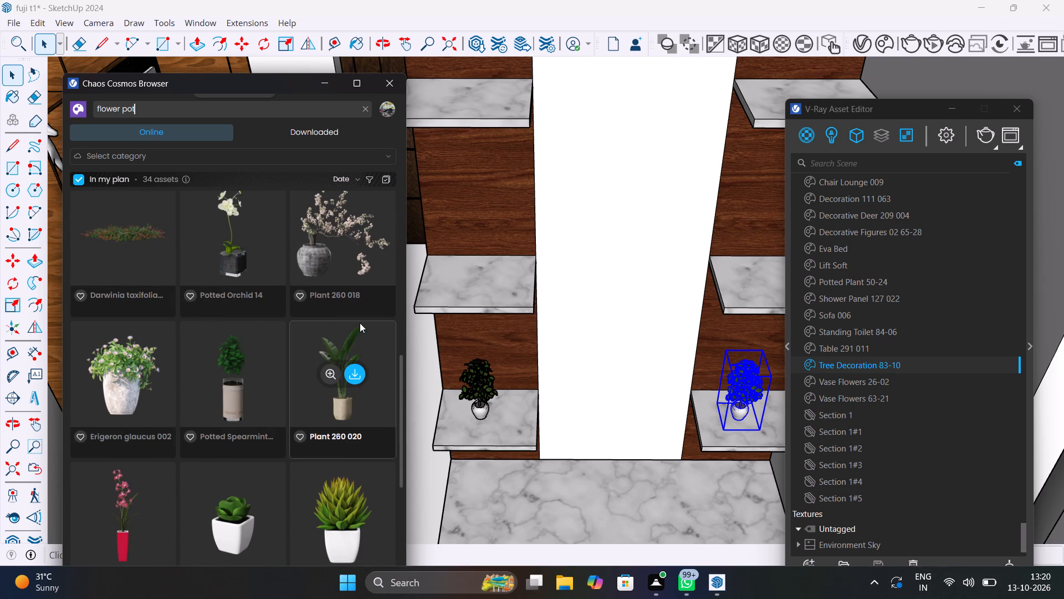
{"action": "scroll", "coordinate": [360, 323], "scroll_direction": "up", "scroll_amount": 2}
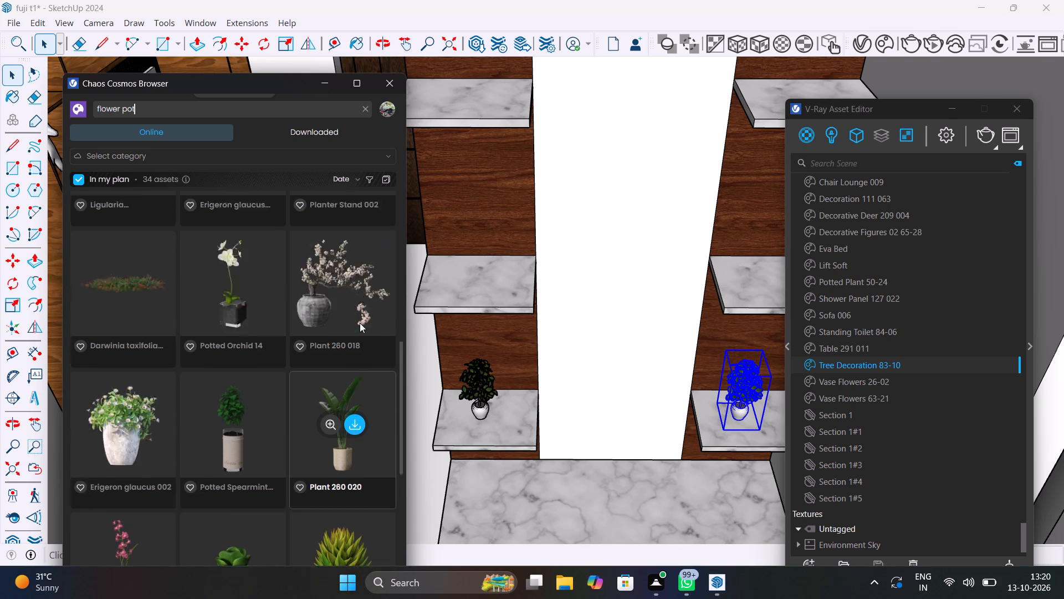
{"action": "scroll", "coordinate": [360, 323], "scroll_direction": "up", "scroll_amount": 4}
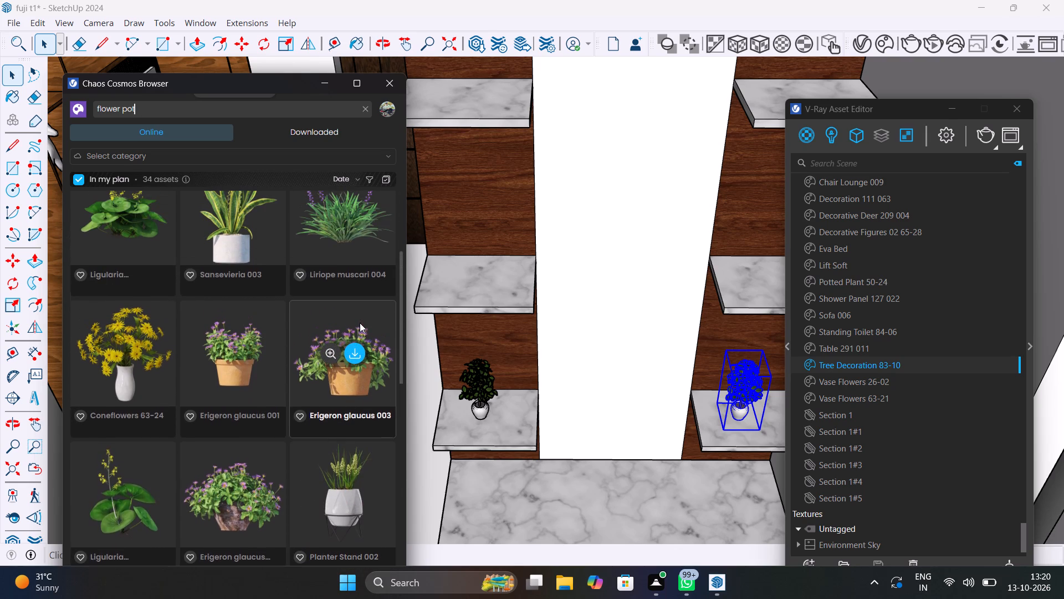
{"action": "scroll", "coordinate": [360, 323], "scroll_direction": "up", "scroll_amount": 5}
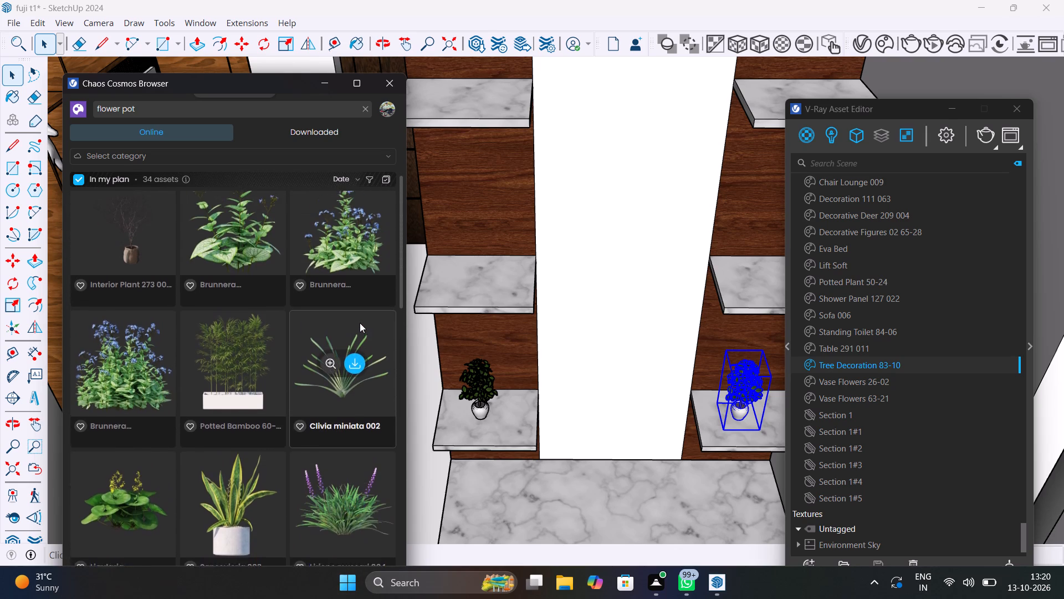
{"action": "scroll", "coordinate": [360, 323], "scroll_direction": "up", "scroll_amount": 11}
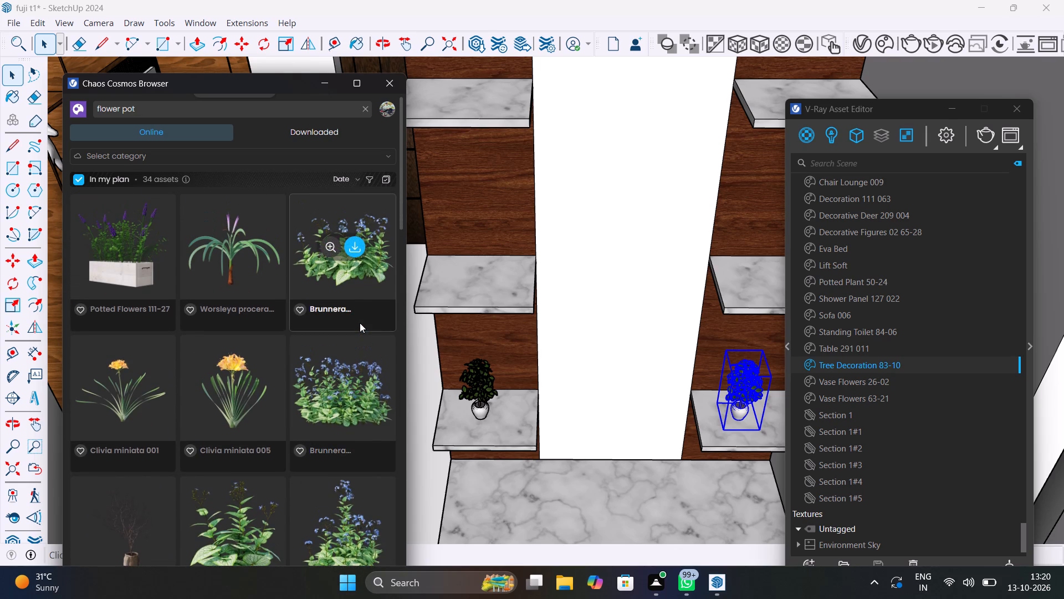
{"action": "left_click", "coordinate": [389, 82]}
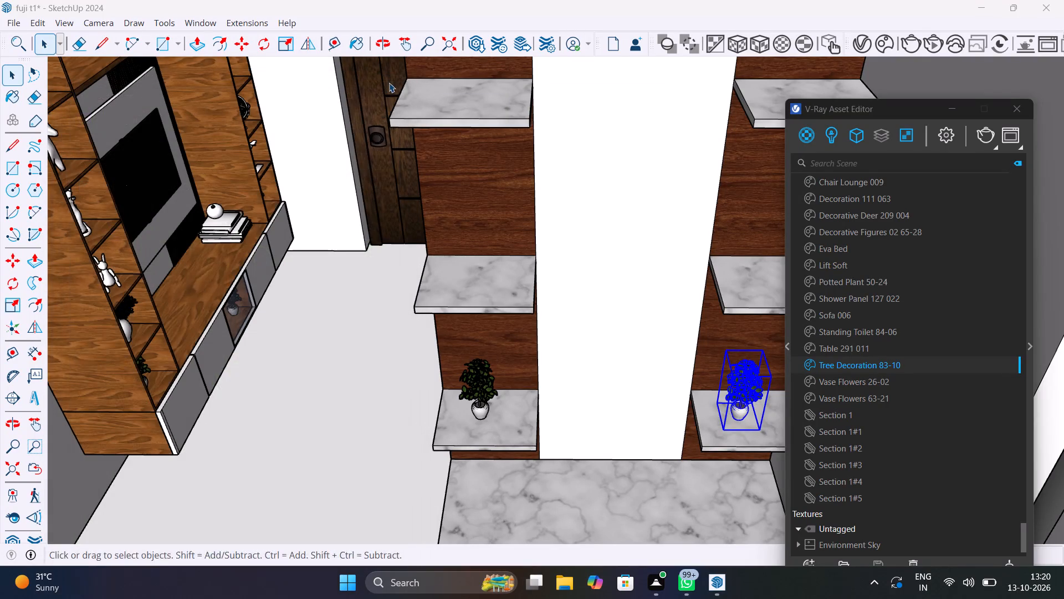
Search the 3D Warehouse for "flower pots".
{"action": "left_click", "coordinate": [195, 19]}
{"action": "left_click", "coordinate": [233, 133]}
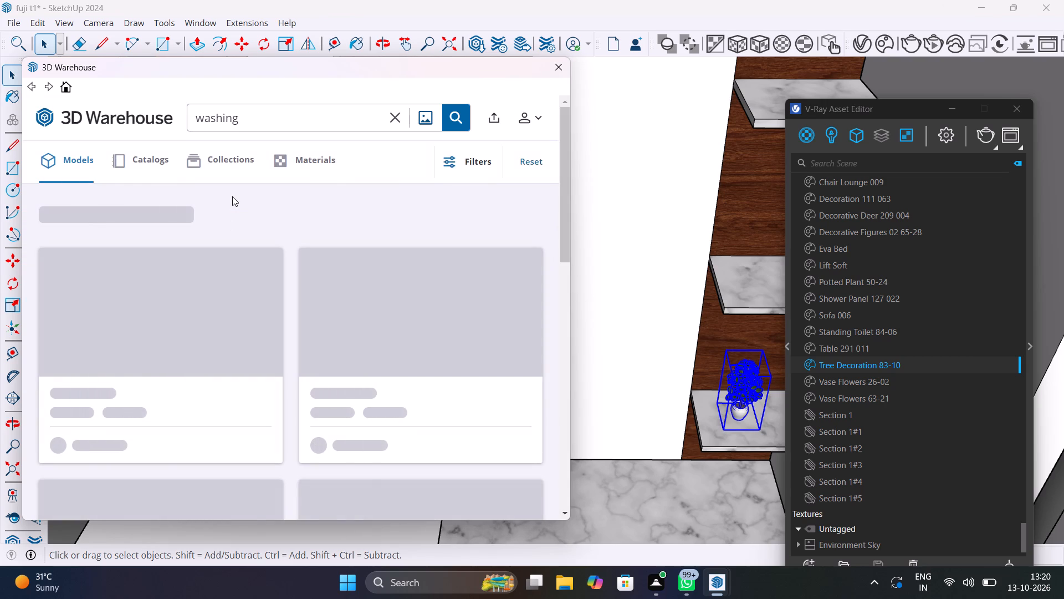
{"action": "left_click", "coordinate": [396, 121]}
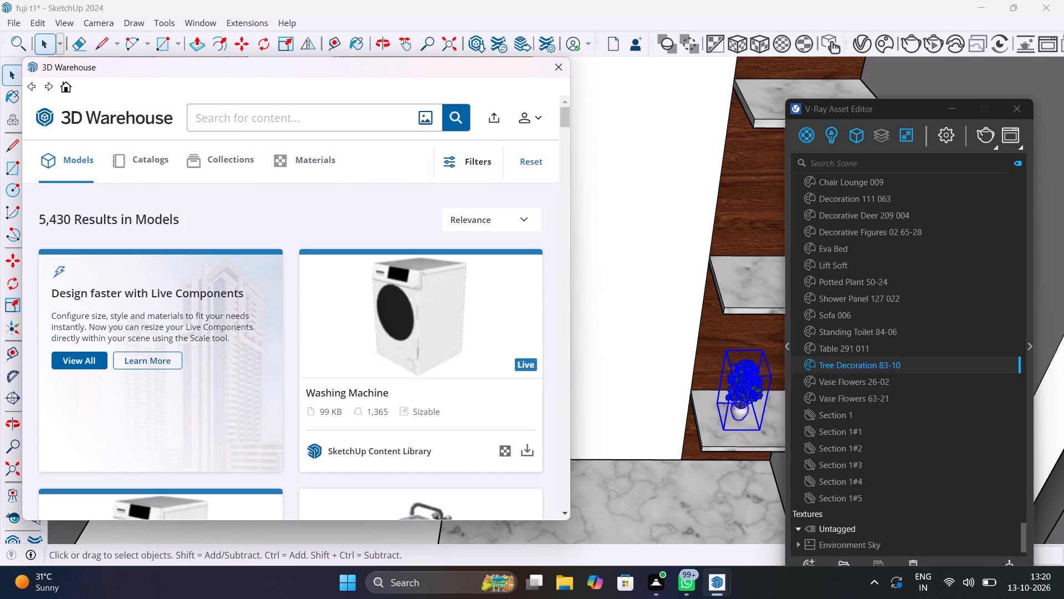
{"action": "type", "text": "flower pots"}
{"action": "key", "text": "Return"}
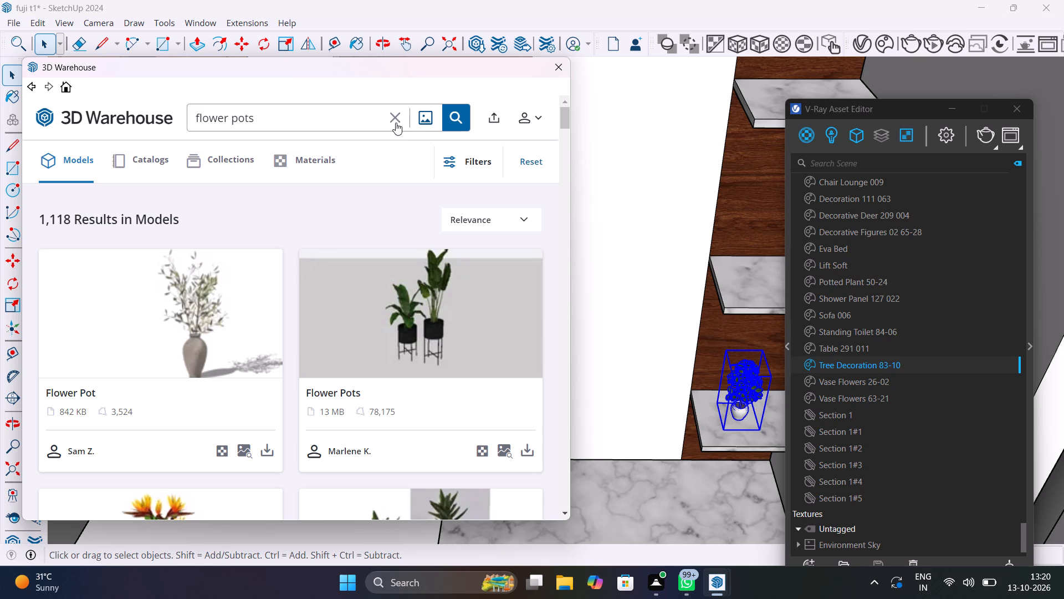
Browse the 3D Warehouse flower pot models for one suitable for decorating the marble shelves.
{"action": "scroll", "coordinate": [363, 294], "scroll_direction": "down", "scroll_amount": 7}
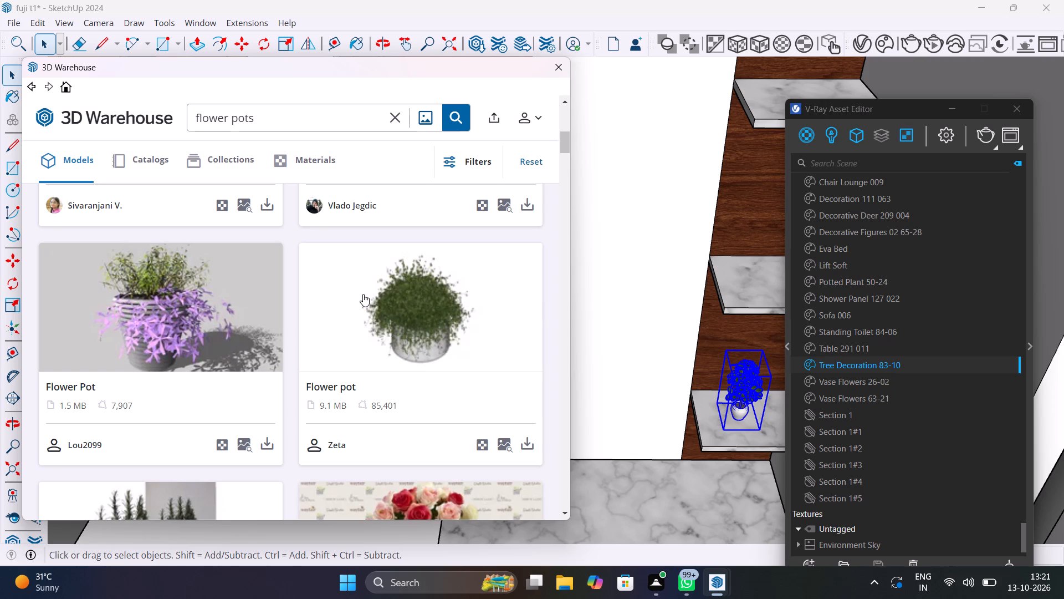
{"action": "scroll", "coordinate": [363, 294], "scroll_direction": "down", "scroll_amount": 5}
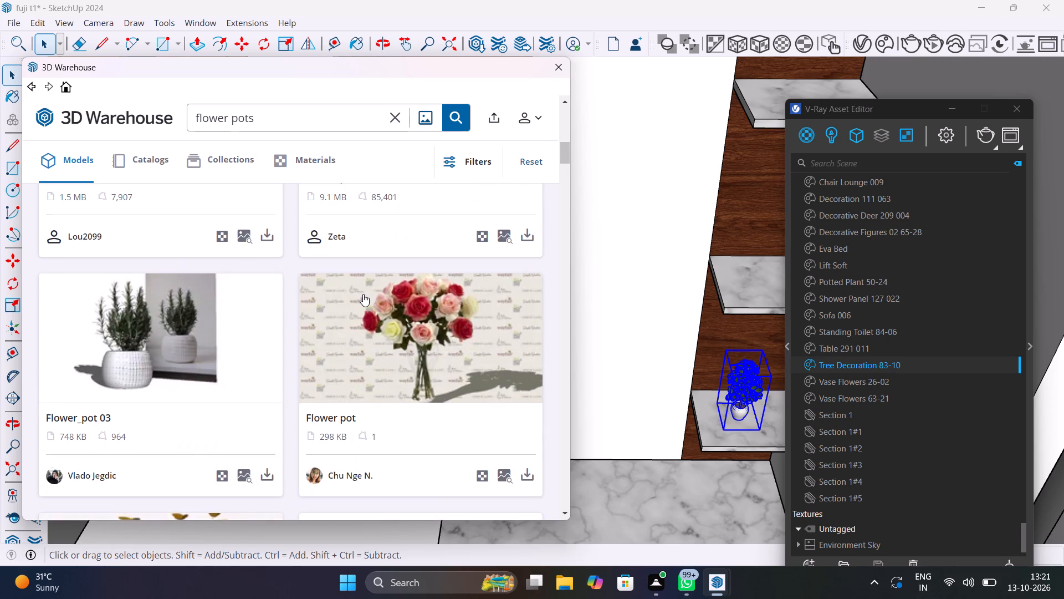
{"action": "scroll", "coordinate": [363, 294], "scroll_direction": "down", "scroll_amount": 8}
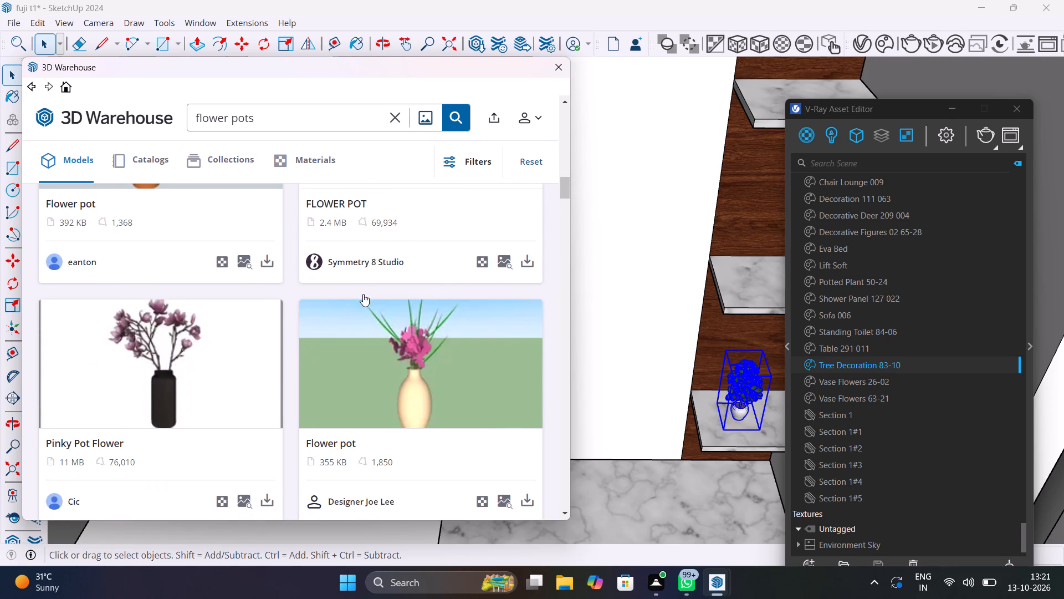
{"action": "scroll", "coordinate": [363, 294], "scroll_direction": "down", "scroll_amount": 7}
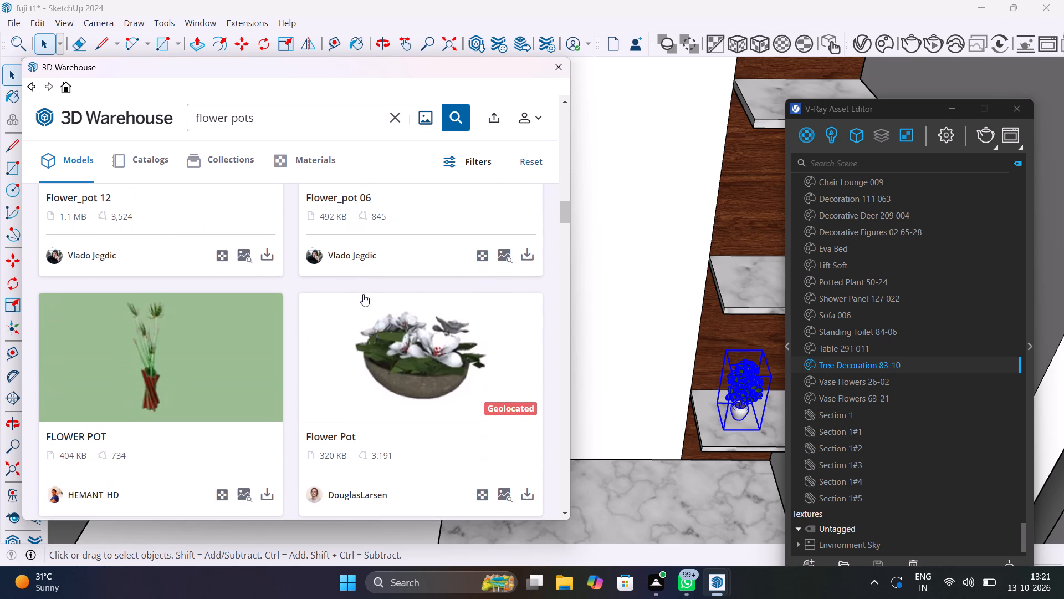
{"action": "scroll", "coordinate": [363, 294], "scroll_direction": "down", "scroll_amount": 9}
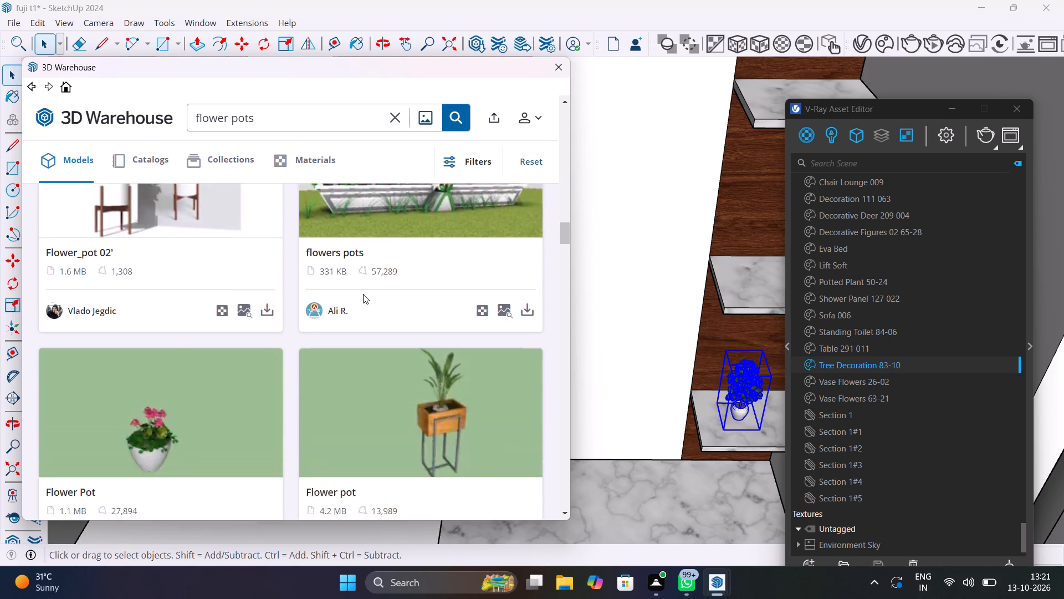
{"action": "scroll", "coordinate": [363, 294], "scroll_direction": "down", "scroll_amount": 4}
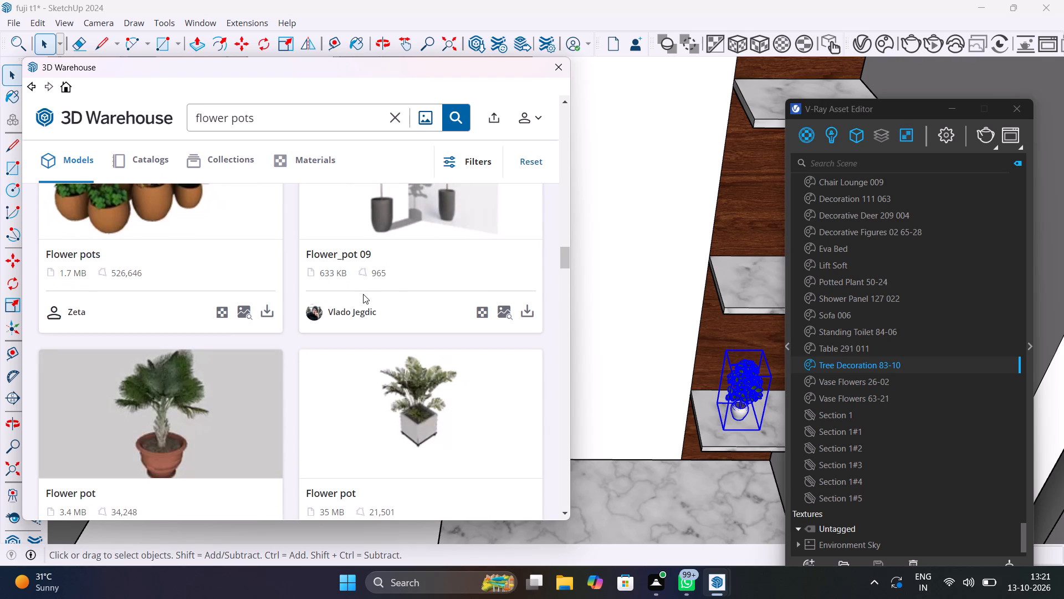
{"action": "scroll", "coordinate": [363, 294], "scroll_direction": "up", "scroll_amount": 3}
{"action": "scroll", "coordinate": [363, 294], "scroll_direction": "down", "scroll_amount": 11}
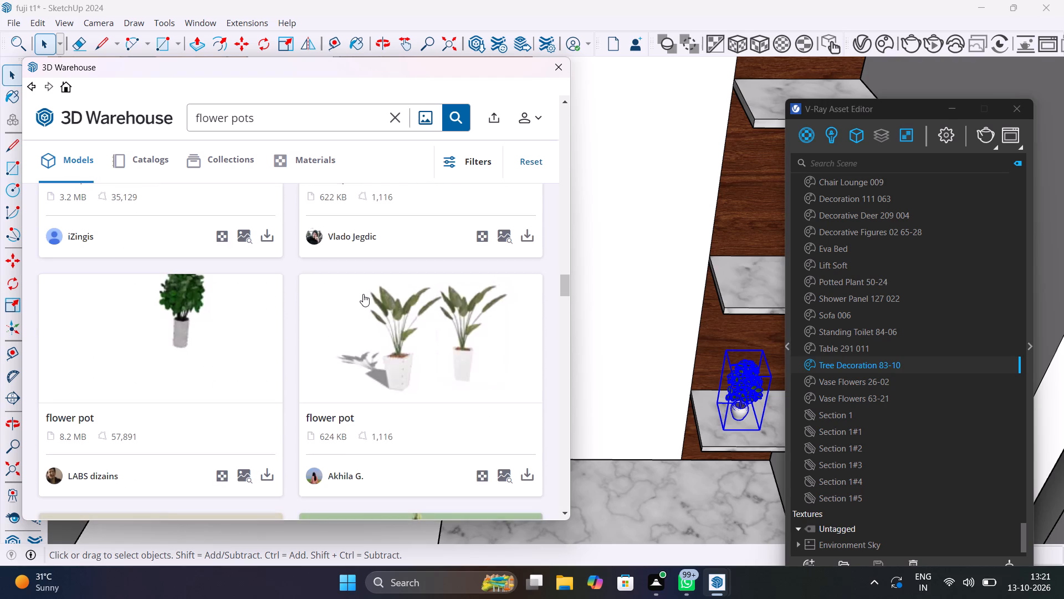
{"action": "scroll", "coordinate": [363, 294], "scroll_direction": "down", "scroll_amount": 9}
{"action": "scroll", "coordinate": [363, 294], "scroll_direction": "up", "scroll_amount": 1}
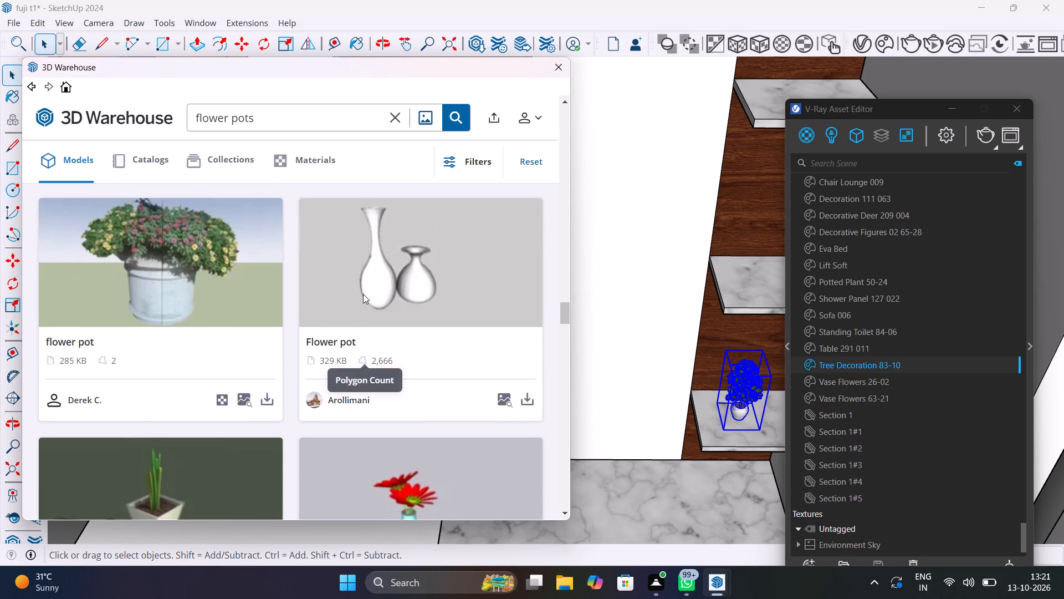
{"action": "scroll", "coordinate": [363, 294], "scroll_direction": "down", "scroll_amount": 11}
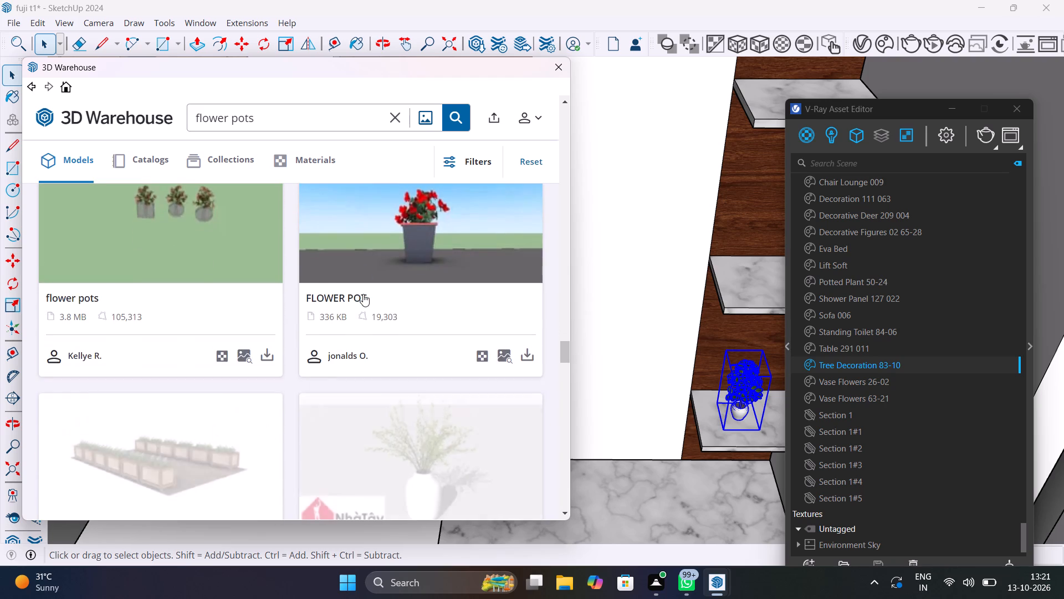
{"action": "scroll", "coordinate": [363, 294], "scroll_direction": "down", "scroll_amount": 7}
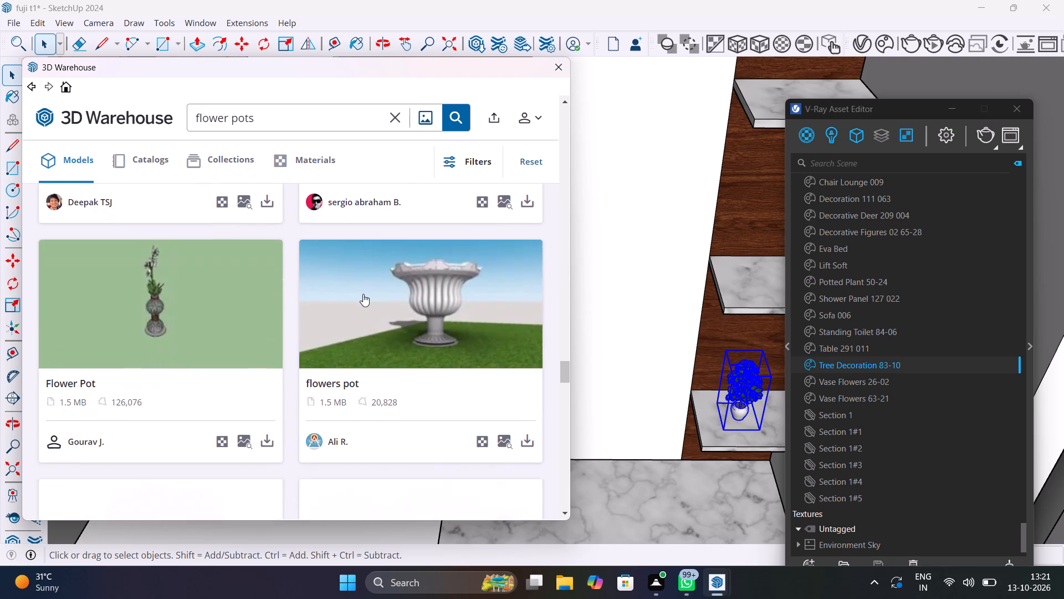
{"action": "scroll", "coordinate": [363, 294], "scroll_direction": "down", "scroll_amount": 20}
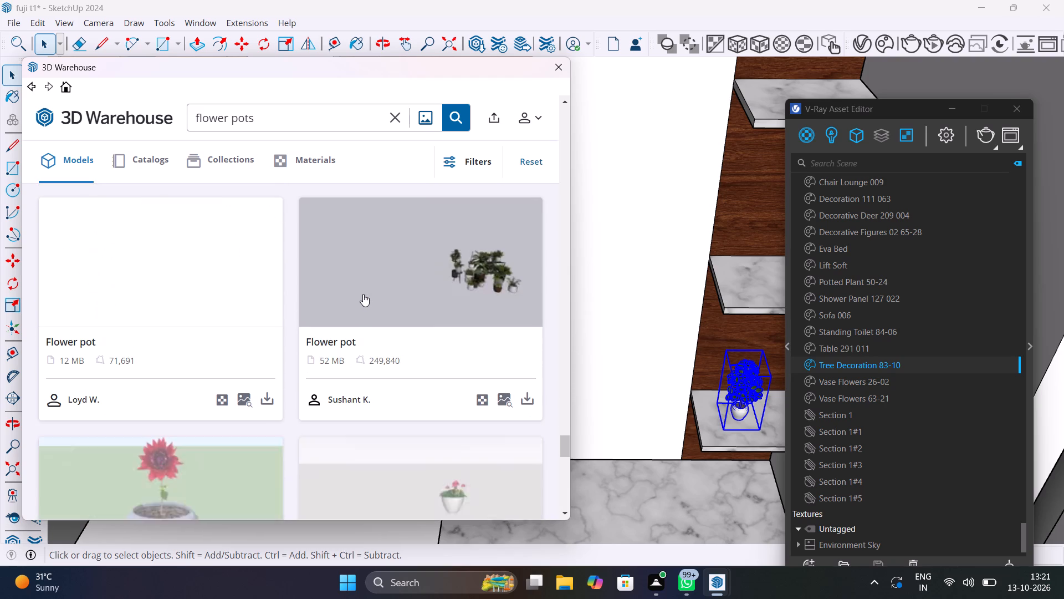
{"action": "scroll", "coordinate": [363, 294], "scroll_direction": "down", "scroll_amount": 6}
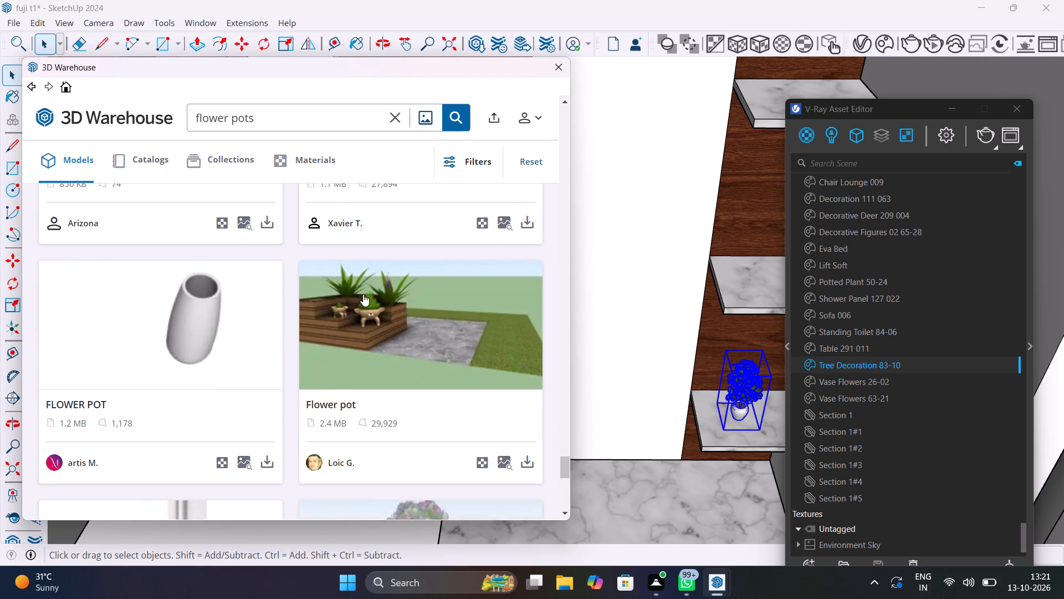
{"action": "scroll", "coordinate": [363, 294], "scroll_direction": "down", "scroll_amount": 9}
{"action": "scroll", "coordinate": [363, 294], "scroll_direction": "up", "scroll_amount": 4}
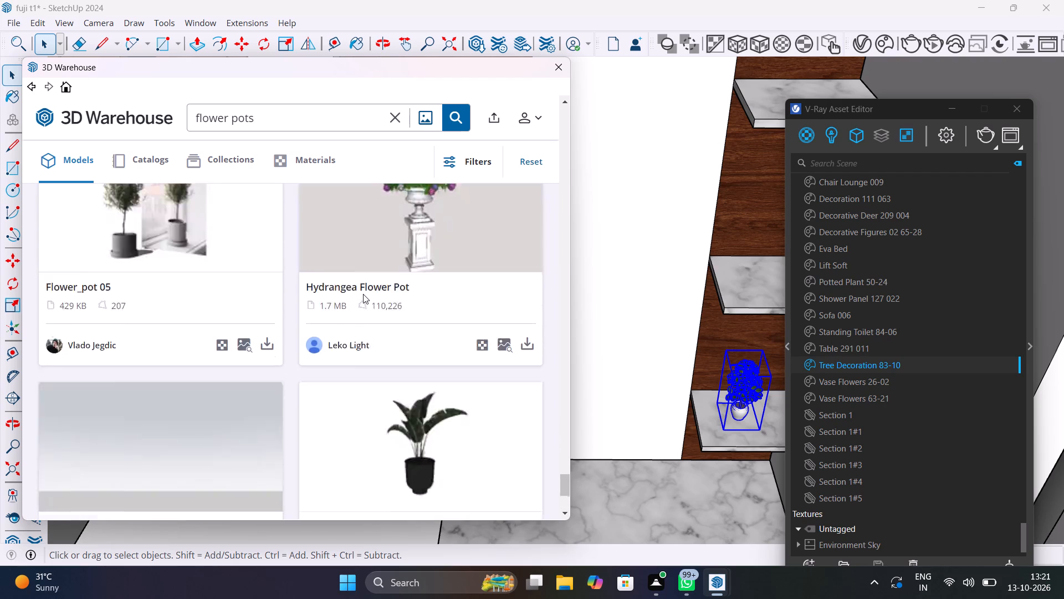
{"action": "scroll", "coordinate": [363, 294], "scroll_direction": "up", "scroll_amount": 20}
{"action": "scroll", "coordinate": [363, 294], "scroll_direction": "up", "scroll_amount": 20}
{"action": "scroll", "coordinate": [363, 294], "scroll_direction": "up", "scroll_amount": 1}
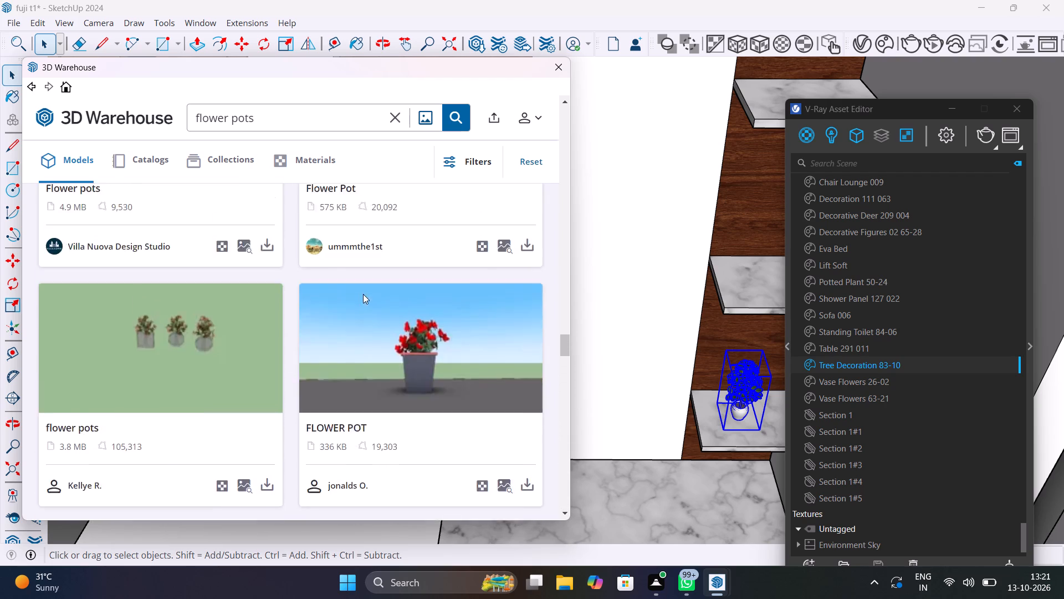
{"action": "scroll", "coordinate": [363, 294], "scroll_direction": "up", "scroll_amount": 19}
{"action": "scroll", "coordinate": [363, 294], "scroll_direction": "up", "scroll_amount": 10}
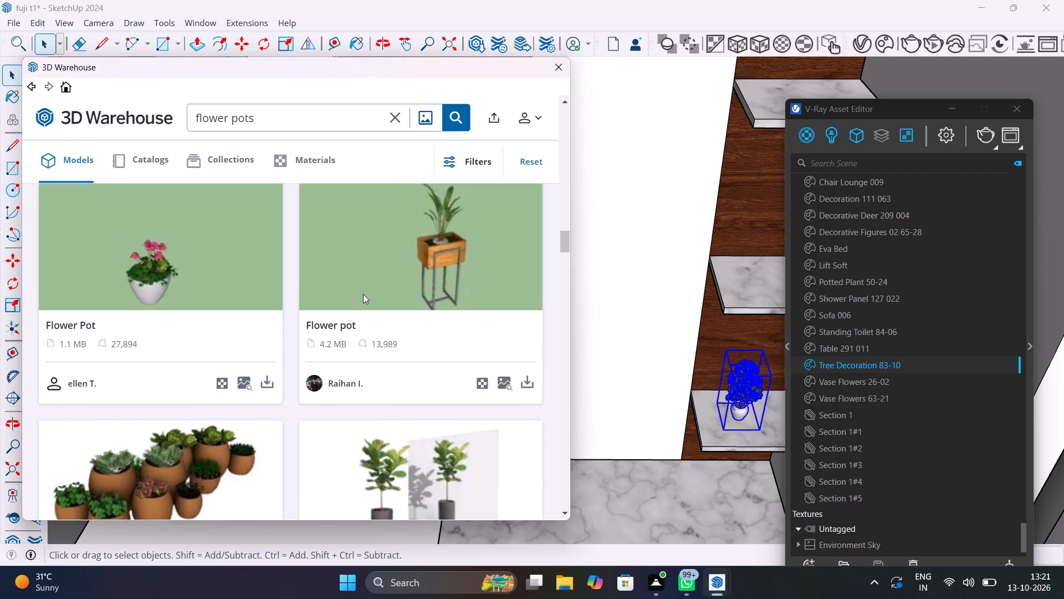
{"action": "scroll", "coordinate": [363, 294], "scroll_direction": "up", "scroll_amount": 10}
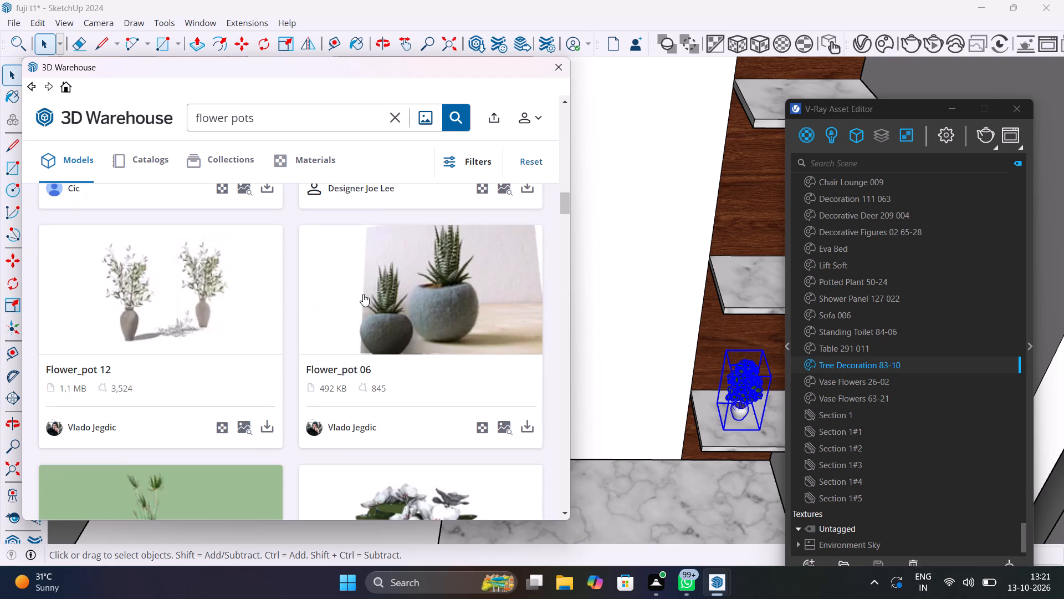
{"action": "scroll", "coordinate": [363, 294], "scroll_direction": "up", "scroll_amount": 10}
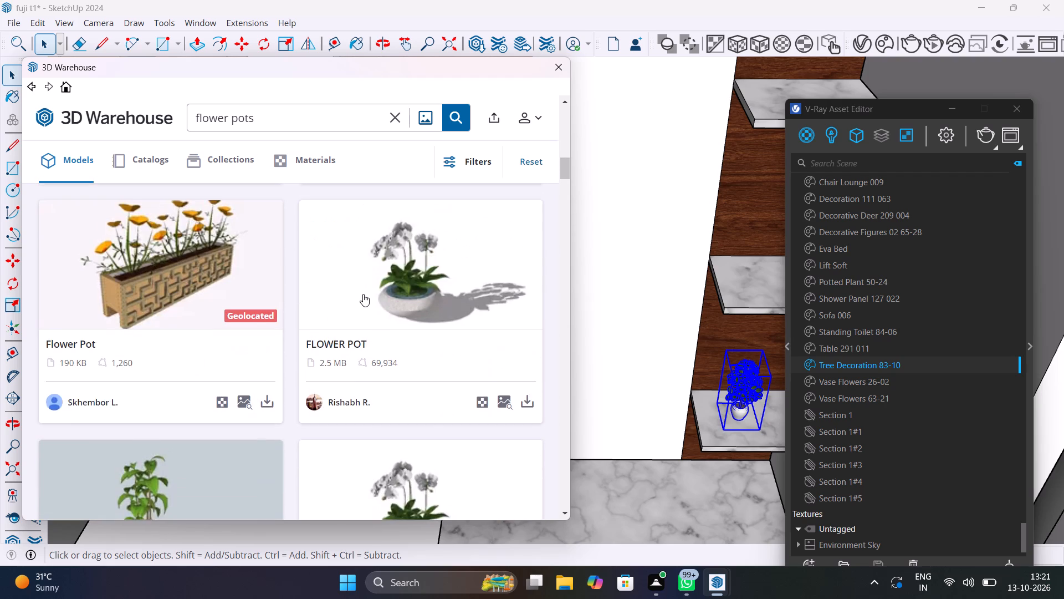
{"action": "scroll", "coordinate": [363, 294], "scroll_direction": "up", "scroll_amount": 8}
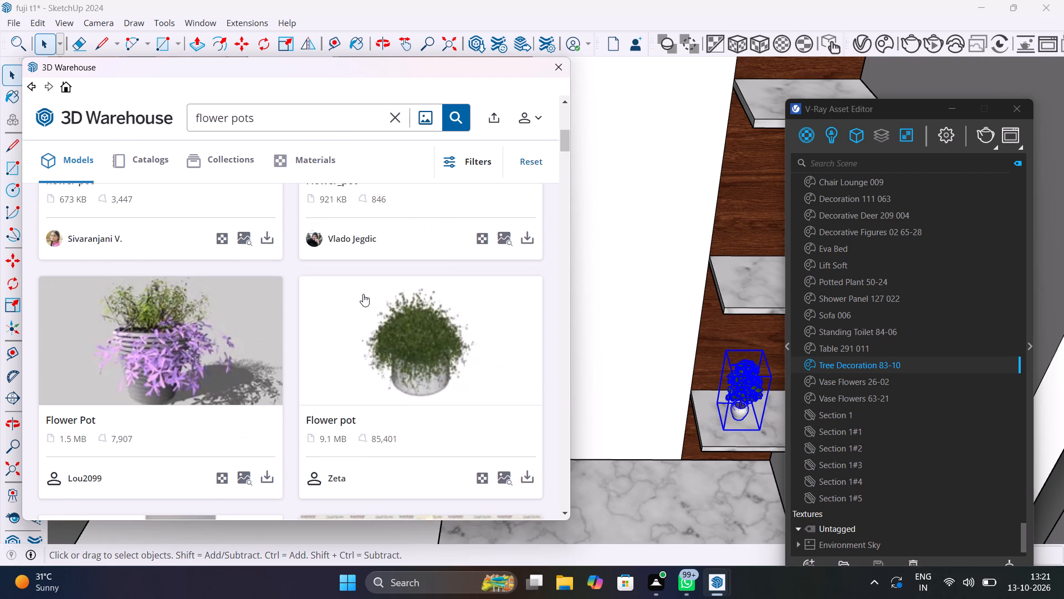
Load the bushy green 9.1 MB "Flower pot" into the model and place it on the third-lowest marble shelf of the mahogany column nearest the TV unit.
{"action": "left_click", "coordinate": [526, 476]}
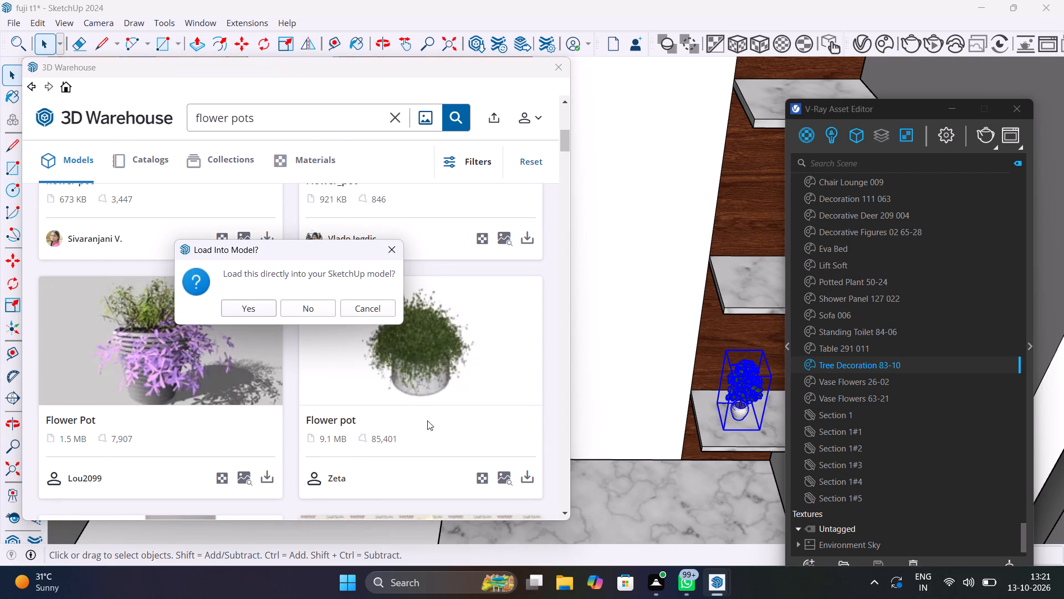
{"action": "left_click", "coordinate": [255, 309]}
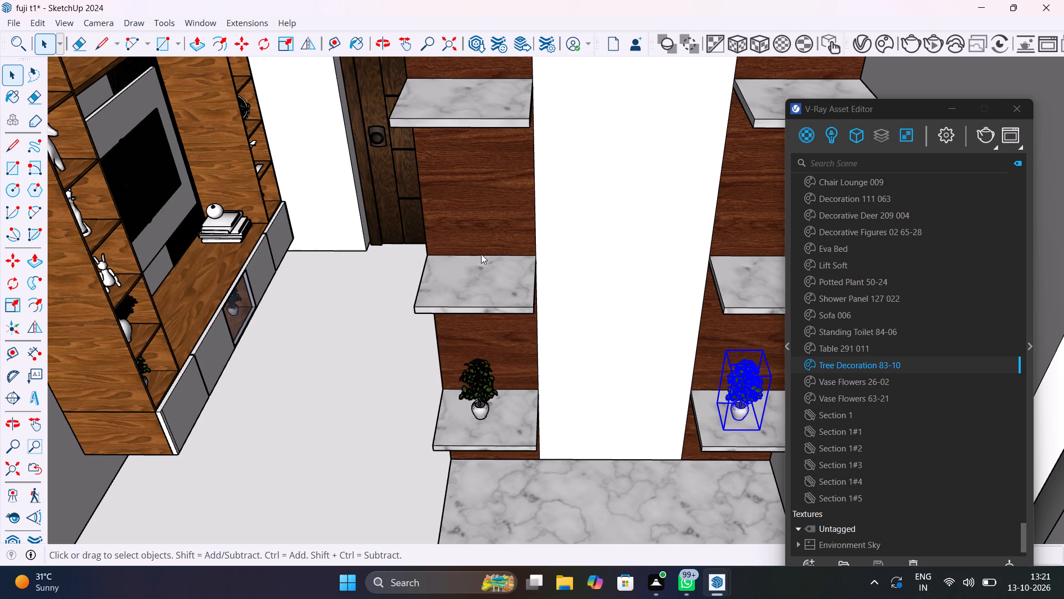
{"action": "scroll", "coordinate": [485, 245], "scroll_direction": "down", "scroll_amount": 4}
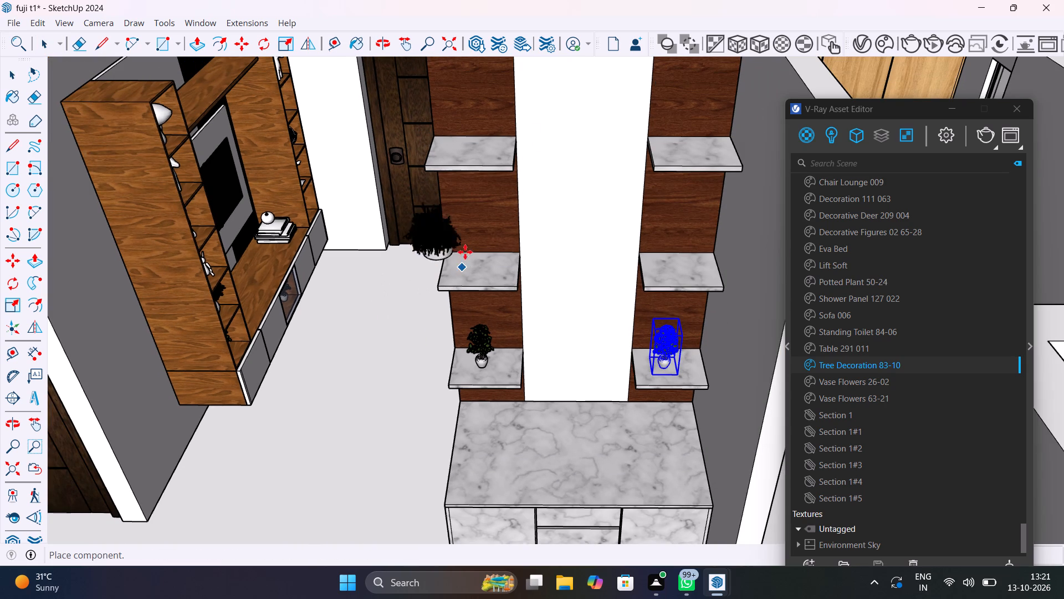
{"action": "scroll", "coordinate": [499, 161], "scroll_direction": "up", "scroll_amount": 9}
{"action": "left_click", "coordinate": [514, 167]}
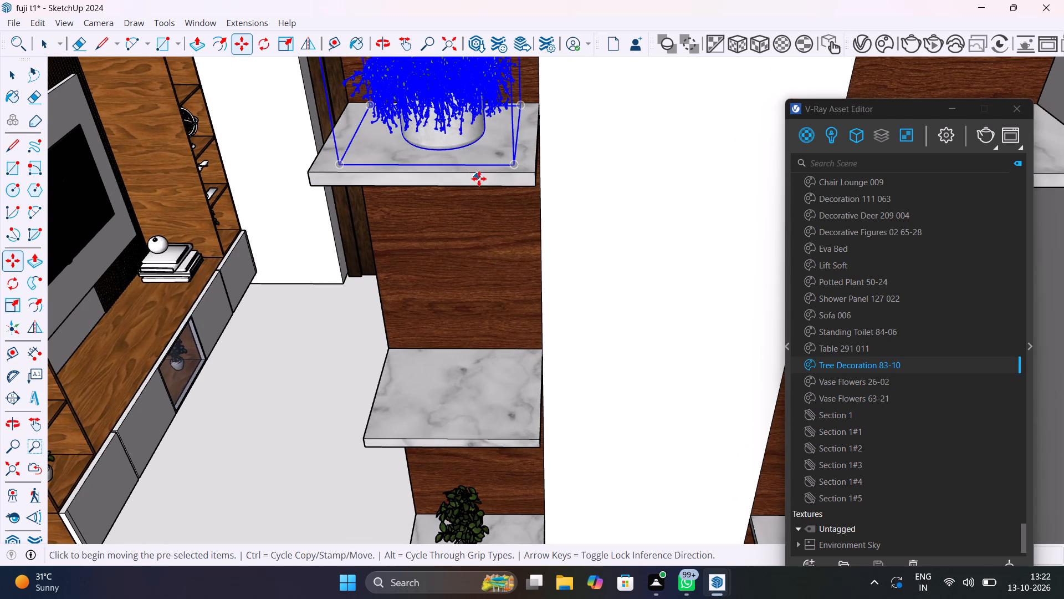
Copy the bushy flower pot across to the matching third-lowest marble shelf on the opposite mahogany column.
{"action": "scroll", "coordinate": [479, 179], "scroll_direction": "down", "scroll_amount": 14}
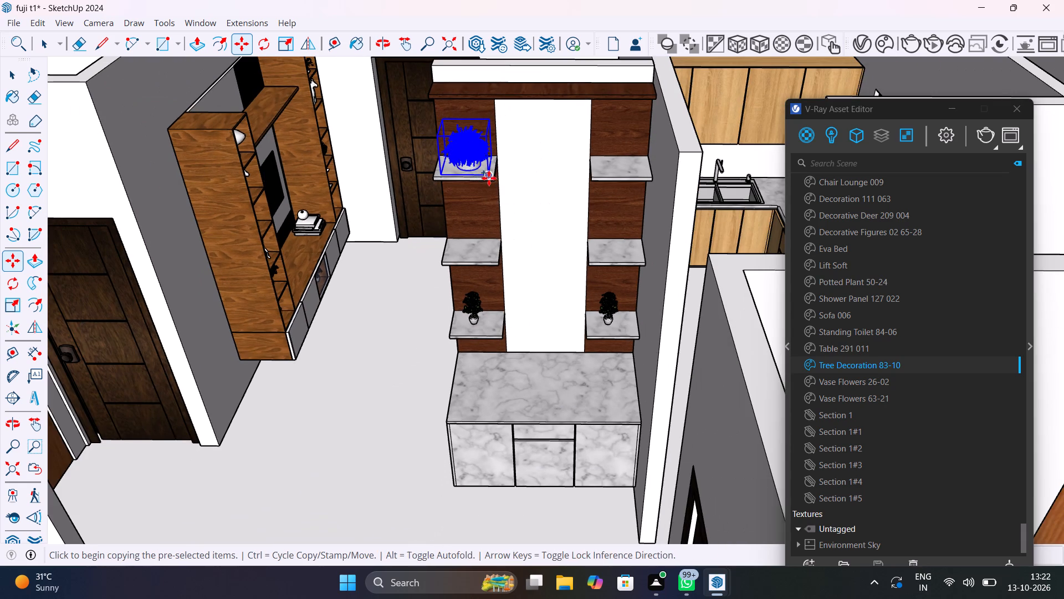
{"action": "left_click", "coordinate": [489, 177]}
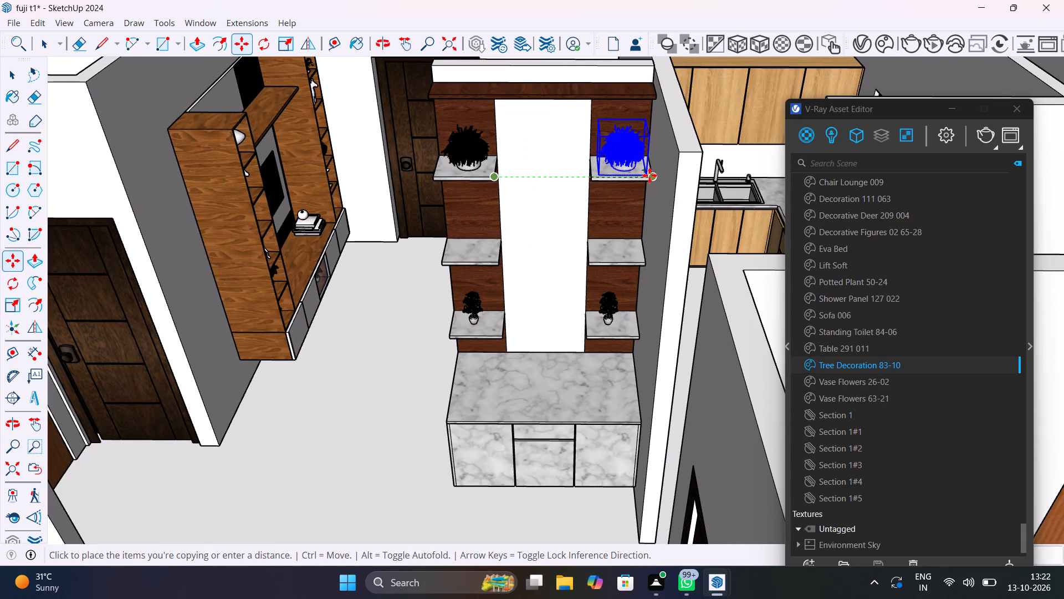
{"action": "left_click", "coordinate": [649, 175]}
{"action": "key", "text": "space"}
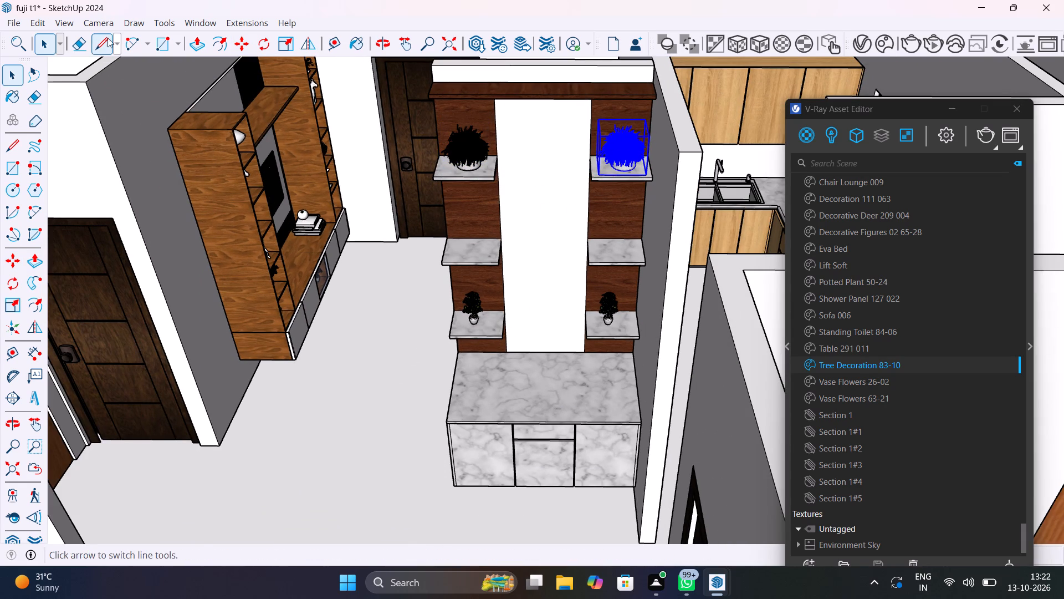
Search the 3D Warehouse for "god".
{"action": "left_click", "coordinate": [241, 26]}
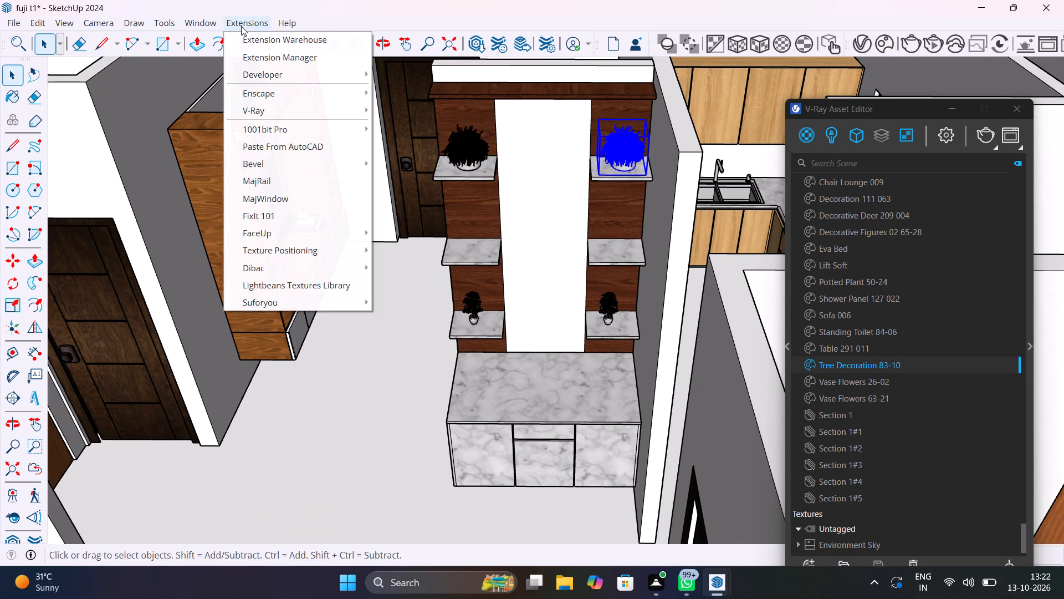
{"action": "left_click", "coordinate": [193, 22]}
{"action": "left_click", "coordinate": [193, 22]}
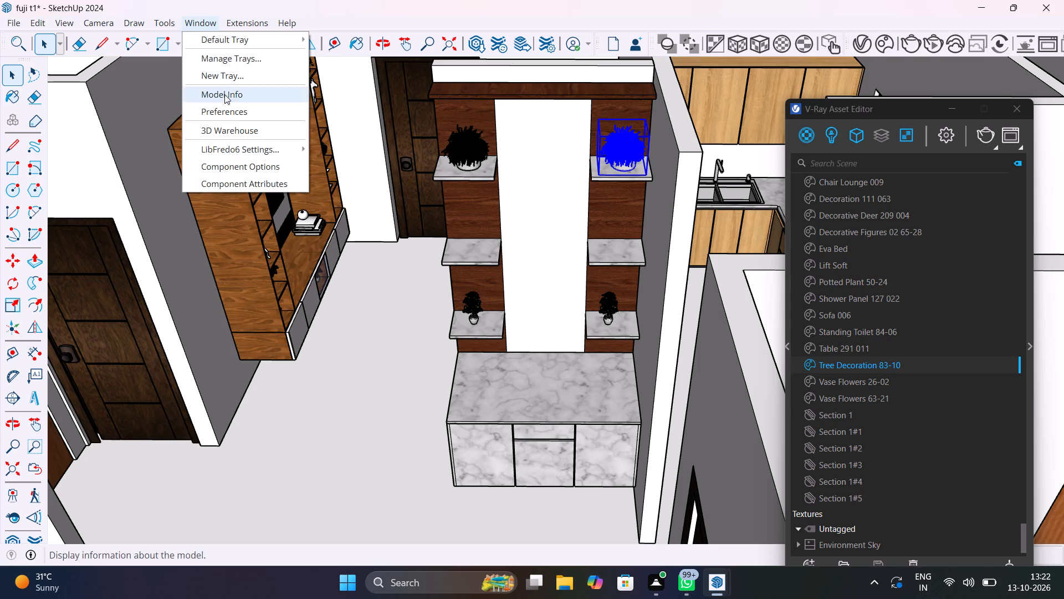
{"action": "left_click", "coordinate": [238, 129]}
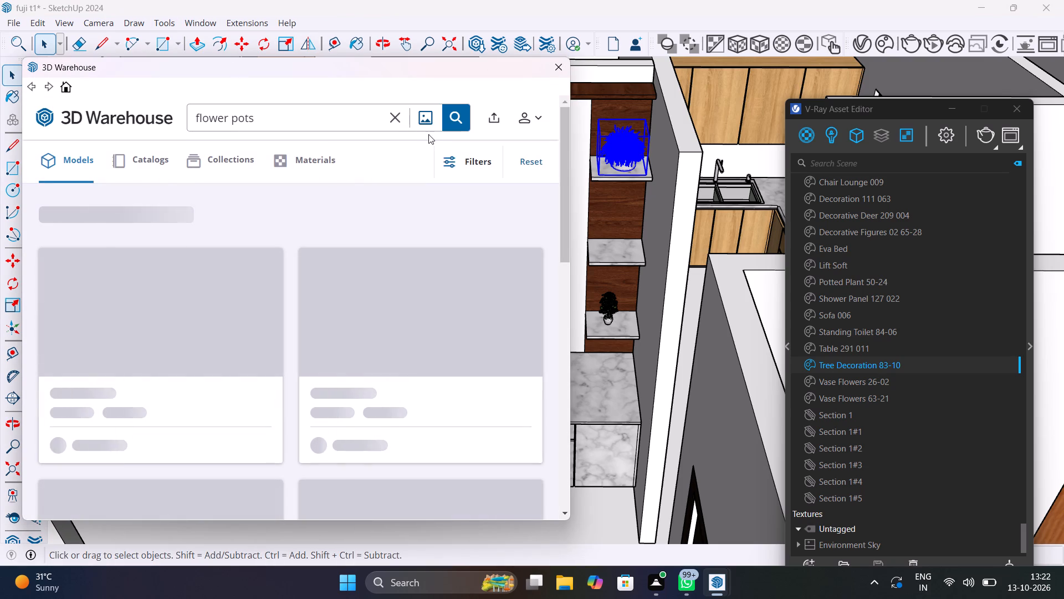
{"action": "left_click", "coordinate": [399, 115]}
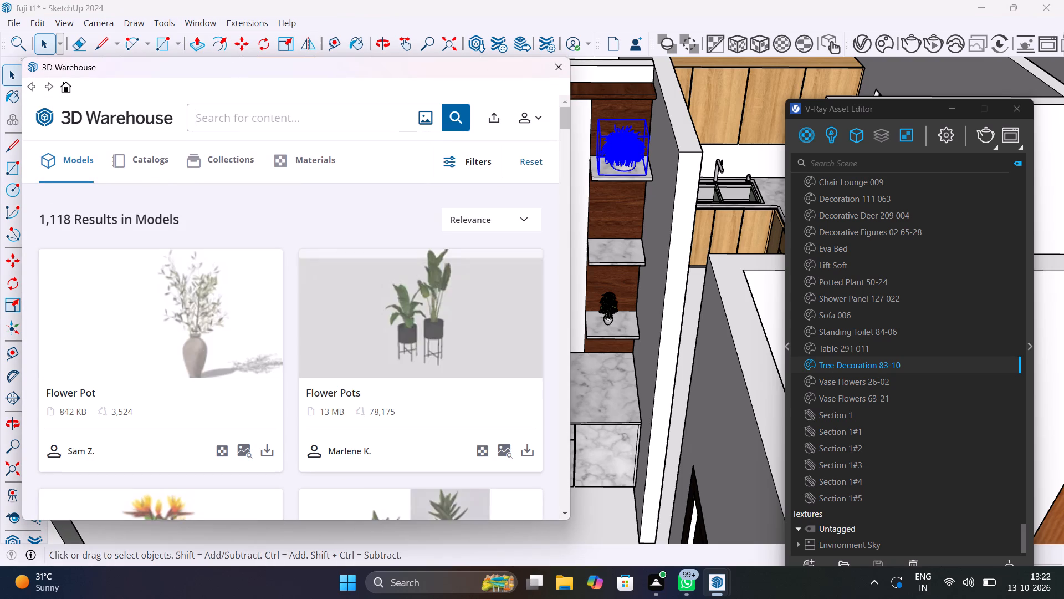
{"action": "left_click", "coordinate": [359, 119]}
{"action": "type", "text": "god"}
{"action": "key", "text": "Return"}
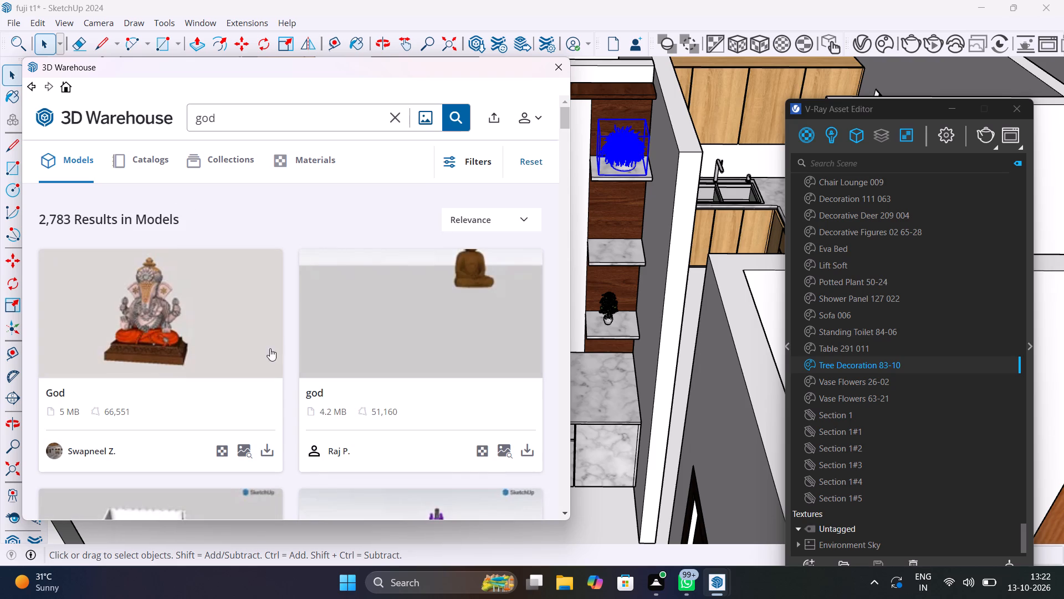
Browse the 3D Warehouse god models for a statue suitable for the marble shelves.
{"action": "scroll", "coordinate": [284, 354], "scroll_direction": "down", "scroll_amount": 12}
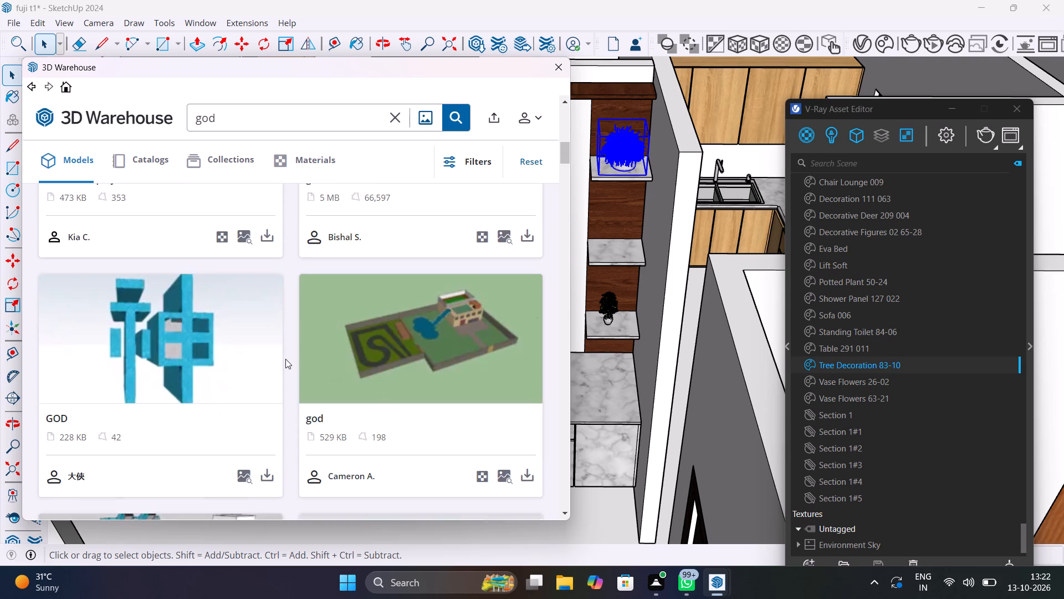
{"action": "scroll", "coordinate": [285, 359], "scroll_direction": "down", "scroll_amount": 12}
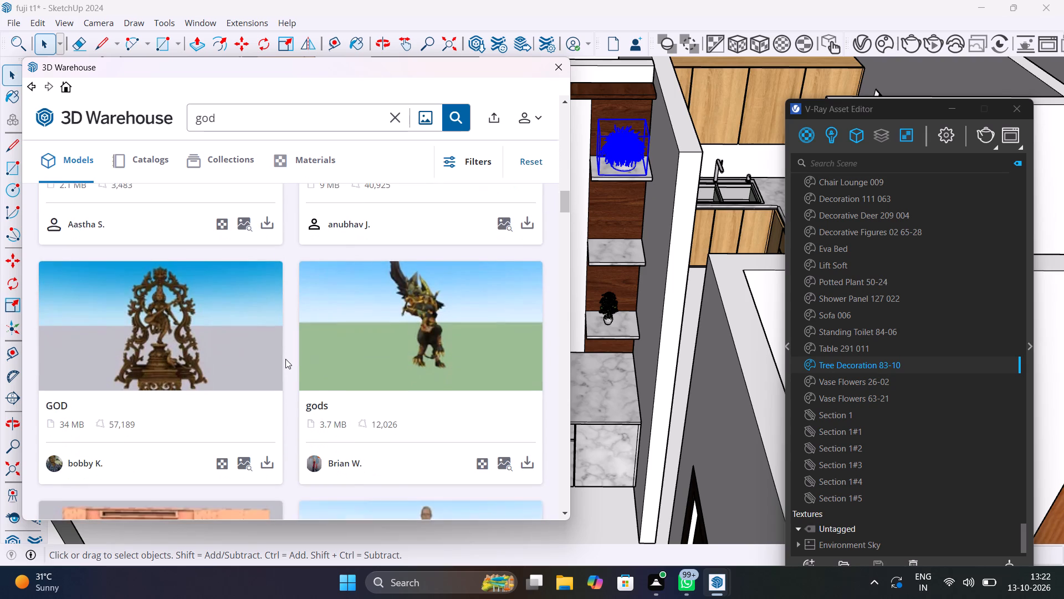
{"action": "scroll", "coordinate": [285, 359], "scroll_direction": "down", "scroll_amount": 10}
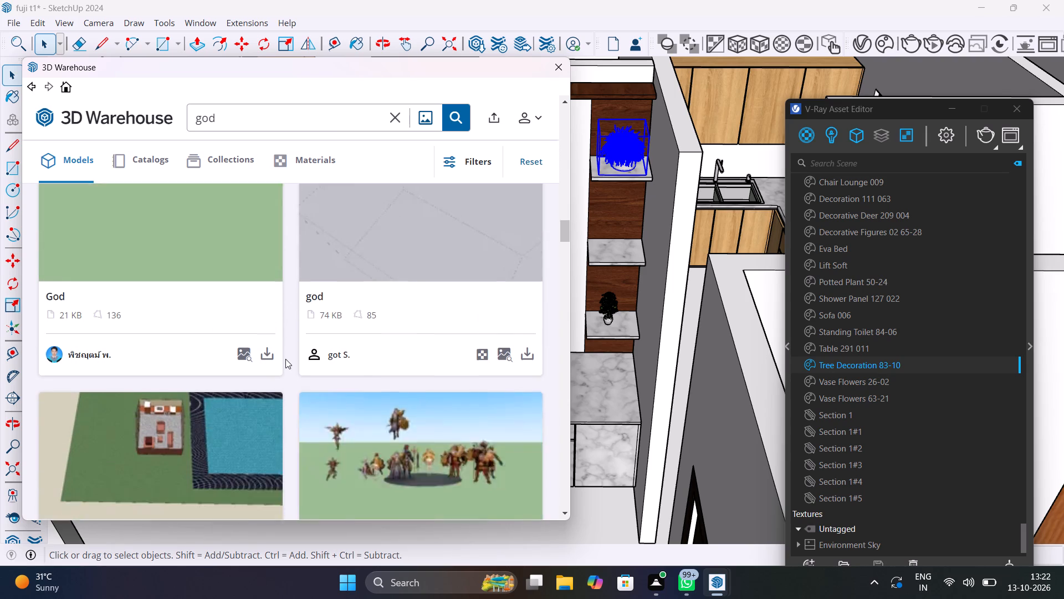
{"action": "scroll", "coordinate": [285, 359], "scroll_direction": "down", "scroll_amount": 5}
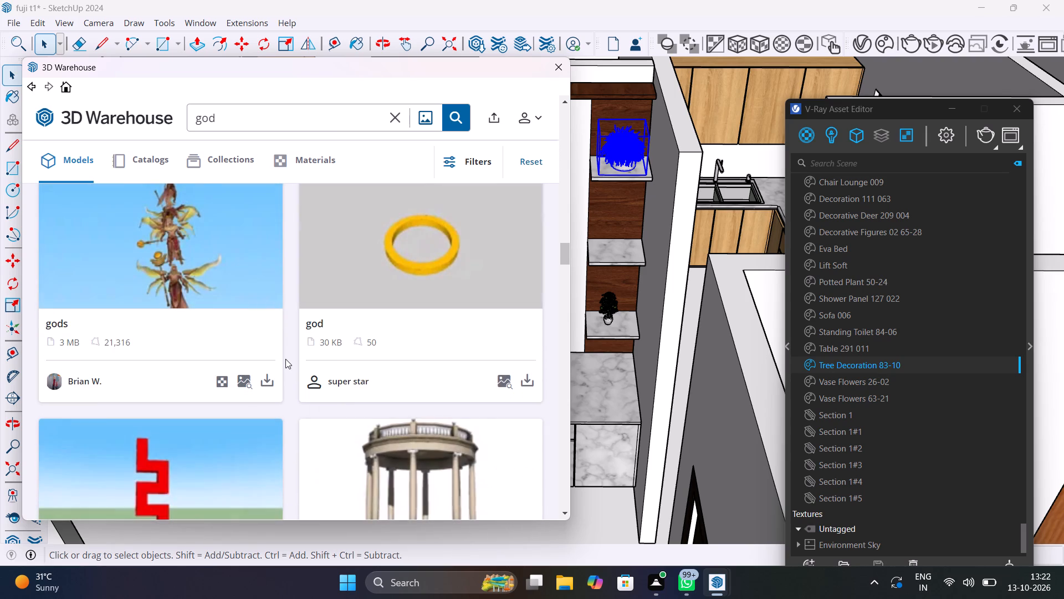
{"action": "scroll", "coordinate": [285, 359], "scroll_direction": "down", "scroll_amount": 16}
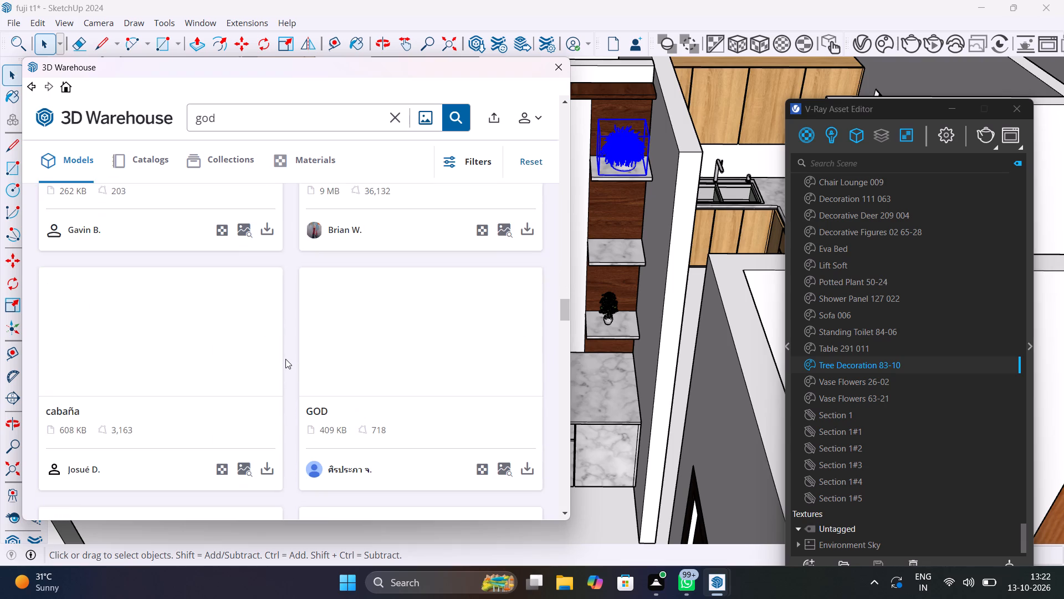
{"action": "scroll", "coordinate": [285, 359], "scroll_direction": "up", "scroll_amount": 5}
{"action": "scroll", "coordinate": [276, 139], "scroll_direction": "up", "scroll_amount": 5}
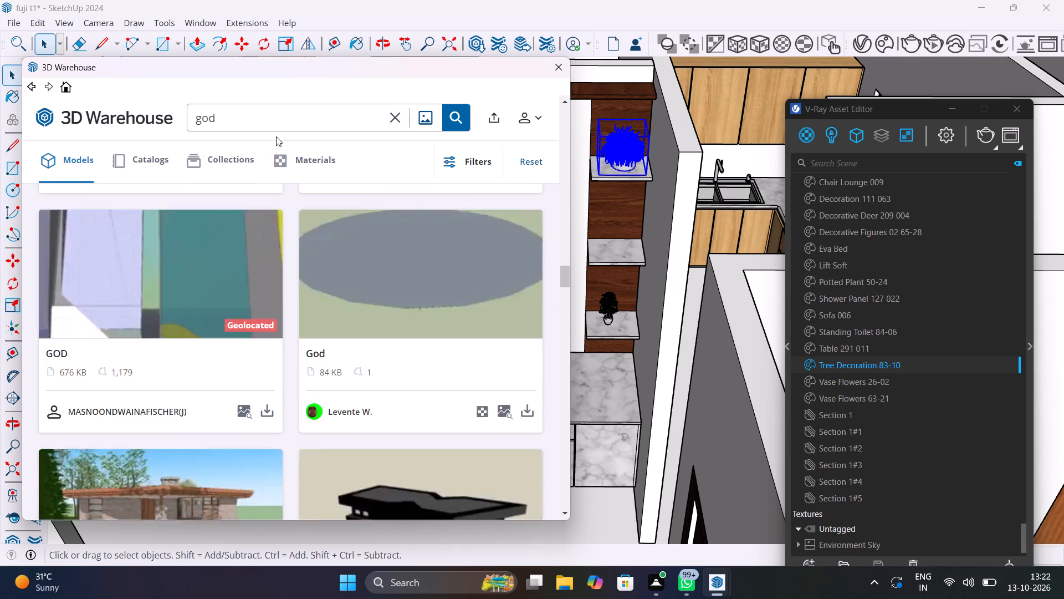
{"action": "scroll", "coordinate": [276, 136], "scroll_direction": "up", "scroll_amount": 16}
{"action": "scroll", "coordinate": [276, 139], "scroll_direction": "up", "scroll_amount": 6}
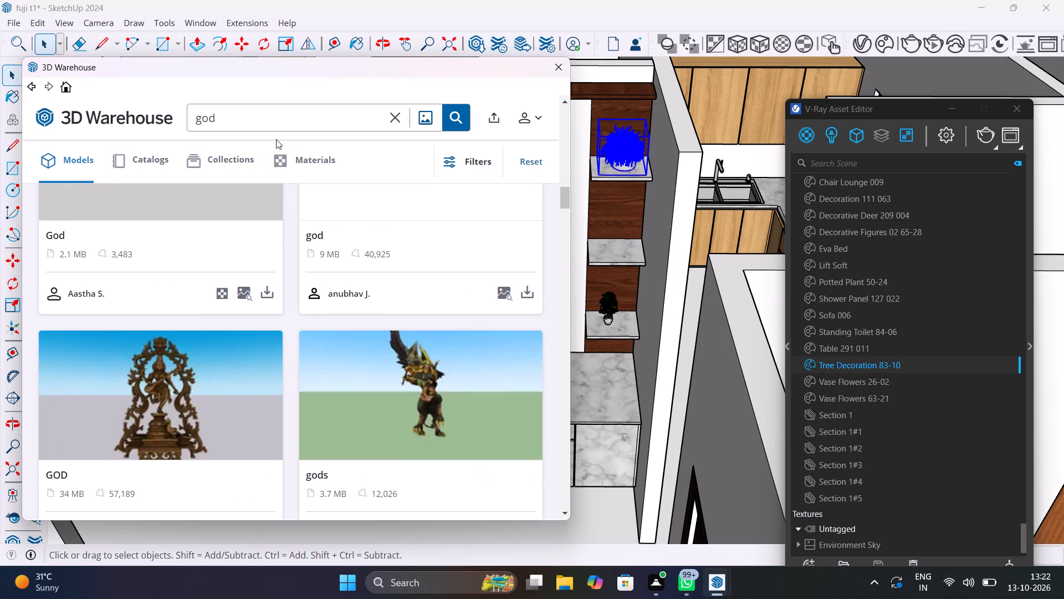
{"action": "scroll", "coordinate": [276, 139], "scroll_direction": "up", "scroll_amount": 14}
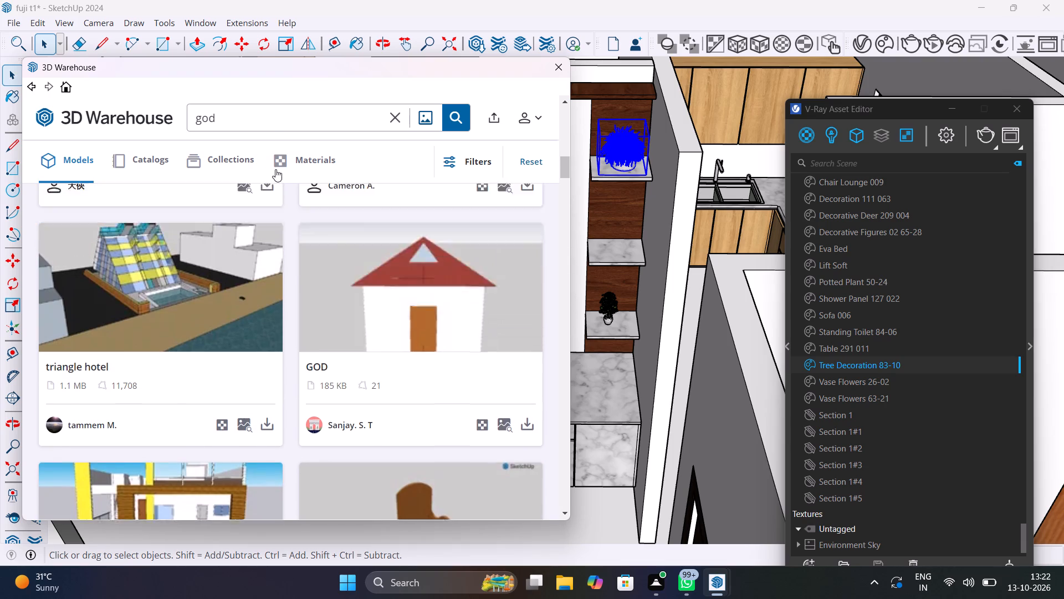
{"action": "scroll", "coordinate": [276, 192], "scroll_direction": "up", "scroll_amount": 10}
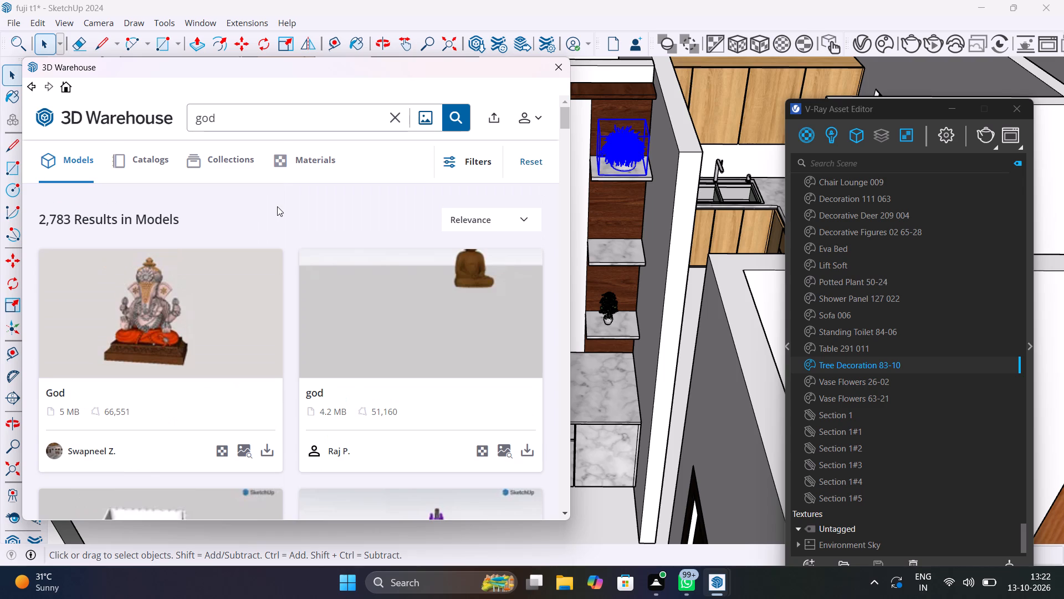
{"action": "left_click", "coordinate": [274, 126]}
Load the 5 MB "God" Ganesha statue into the model and place it on the floor between the TV unit and the marble cabinet.
{"action": "left_click", "coordinate": [267, 449]}
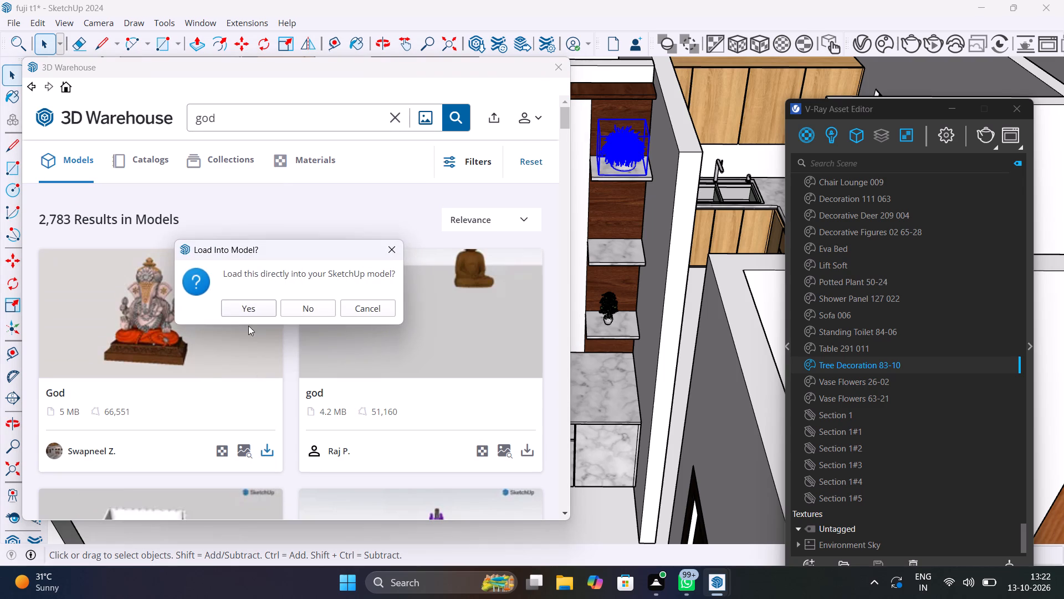
{"action": "left_click", "coordinate": [247, 307]}
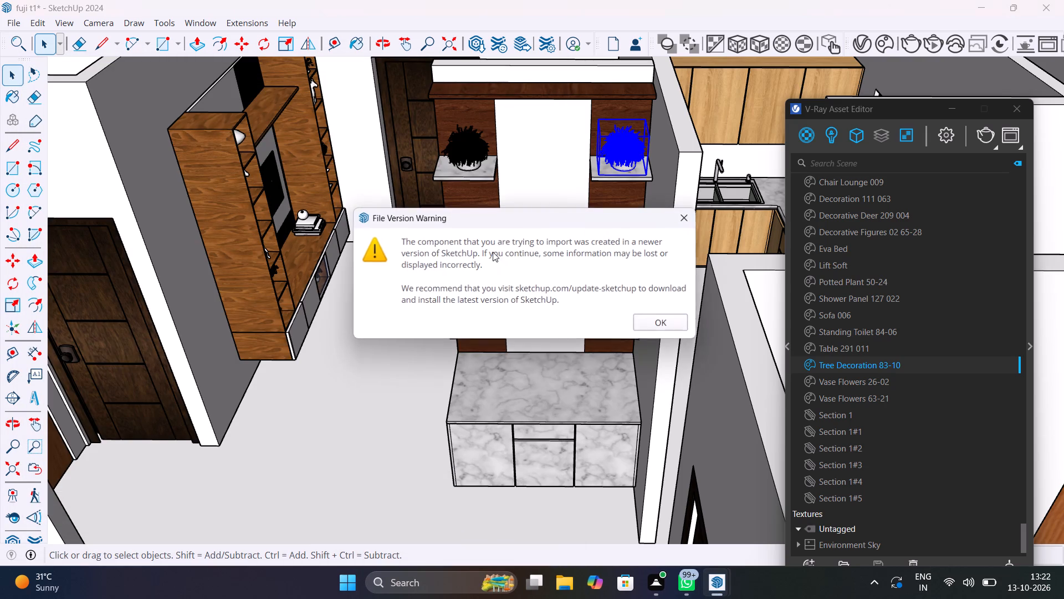
{"action": "left_click", "coordinate": [679, 323]}
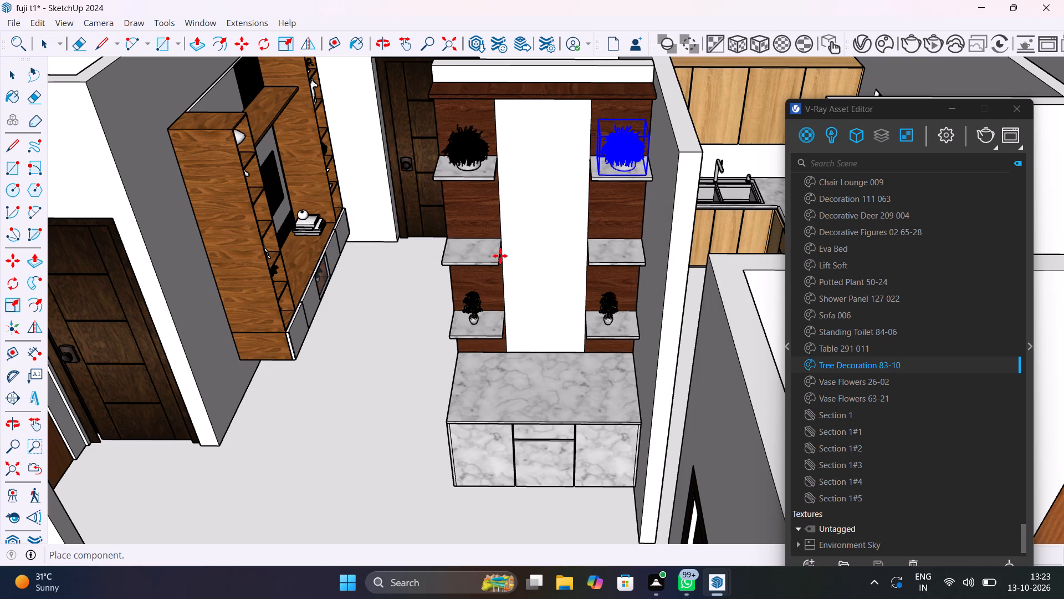
{"action": "scroll", "coordinate": [471, 265], "scroll_direction": "up", "scroll_amount": 11}
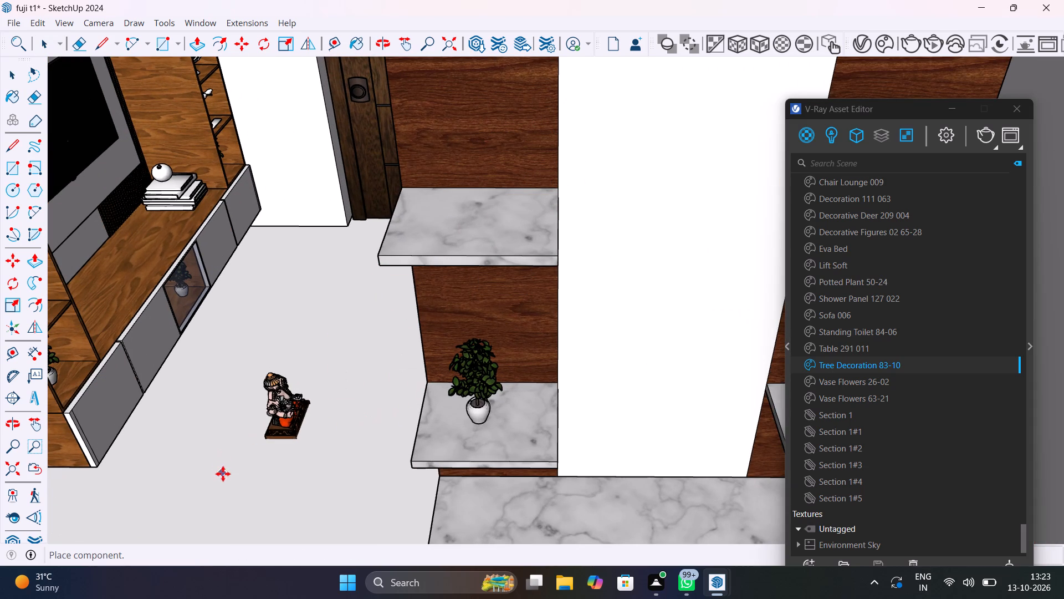
{"action": "left_click", "coordinate": [245, 485]}
{"action": "scroll", "coordinate": [280, 451], "scroll_direction": "up", "scroll_amount": 17}
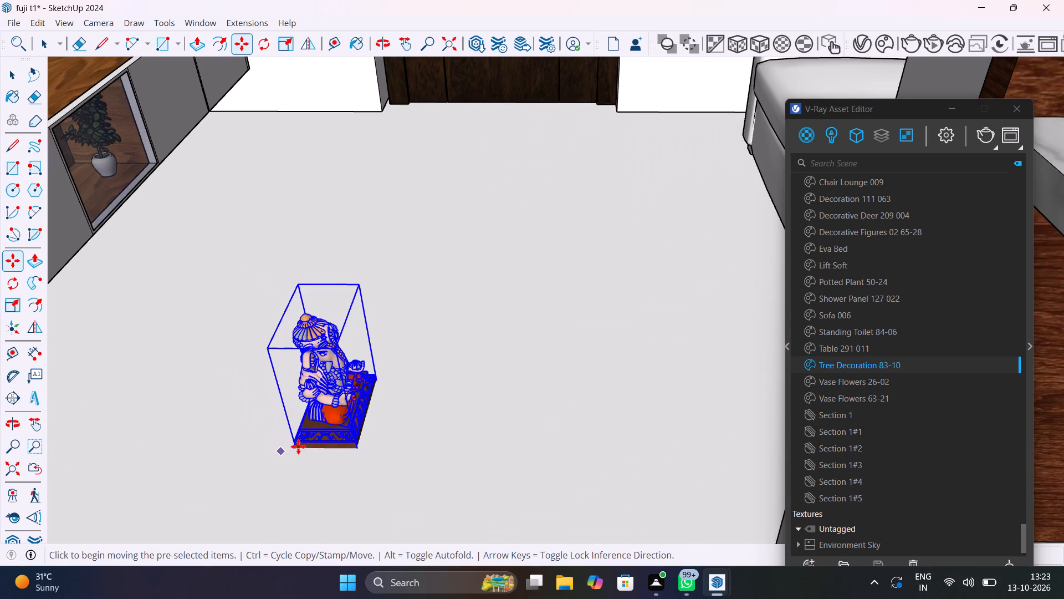
Rotate the Ganesha statue 90 degrees on the floor plane about its base corner.
{"action": "key", "text": "q"}
{"action": "left_click", "coordinate": [296, 450]}
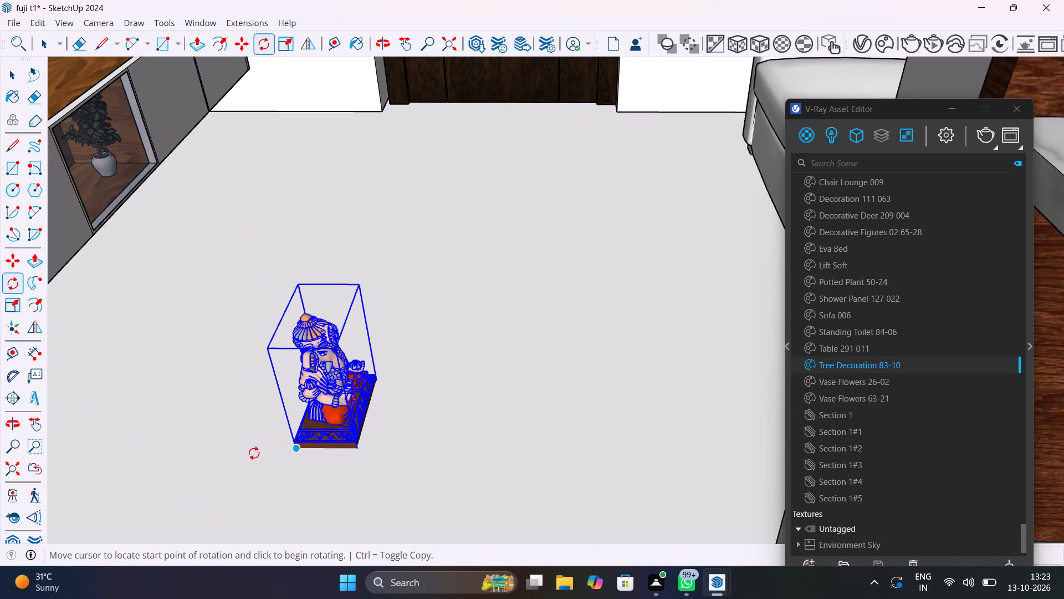
{"action": "key", "text": "q"}
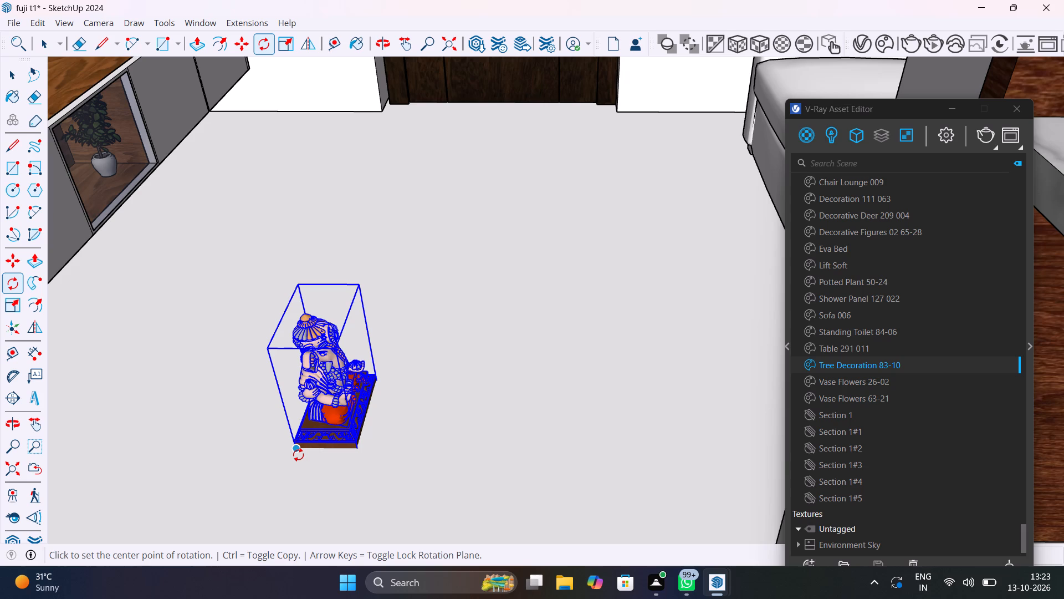
{"action": "key", "text": "q"}
{"action": "left_click", "coordinate": [285, 450]}
{"action": "left_click", "coordinate": [257, 442]}
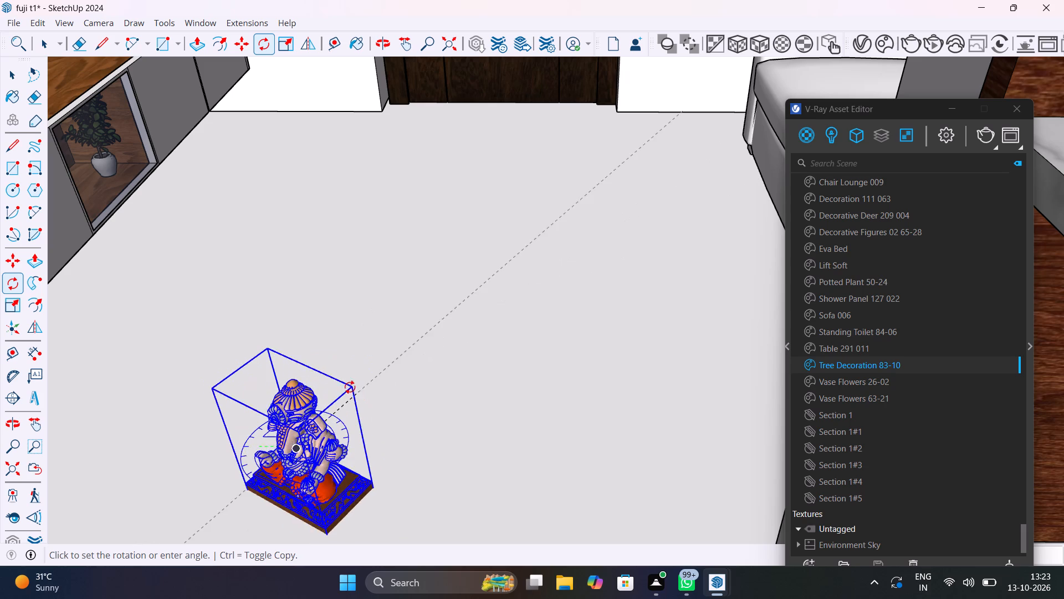
{"action": "type", "text": "90"}
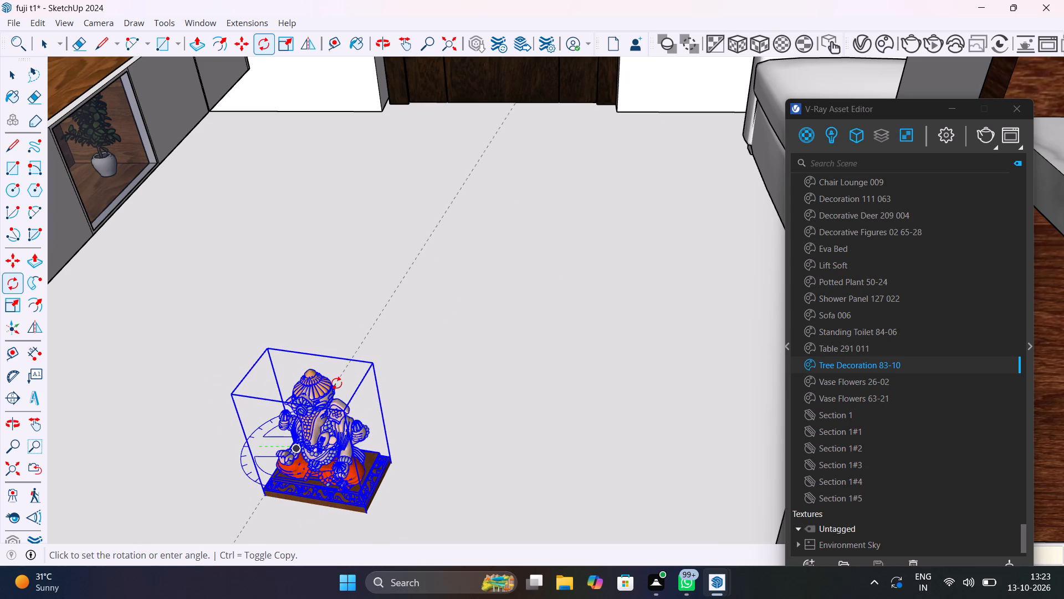
{"action": "key", "text": "Return"}
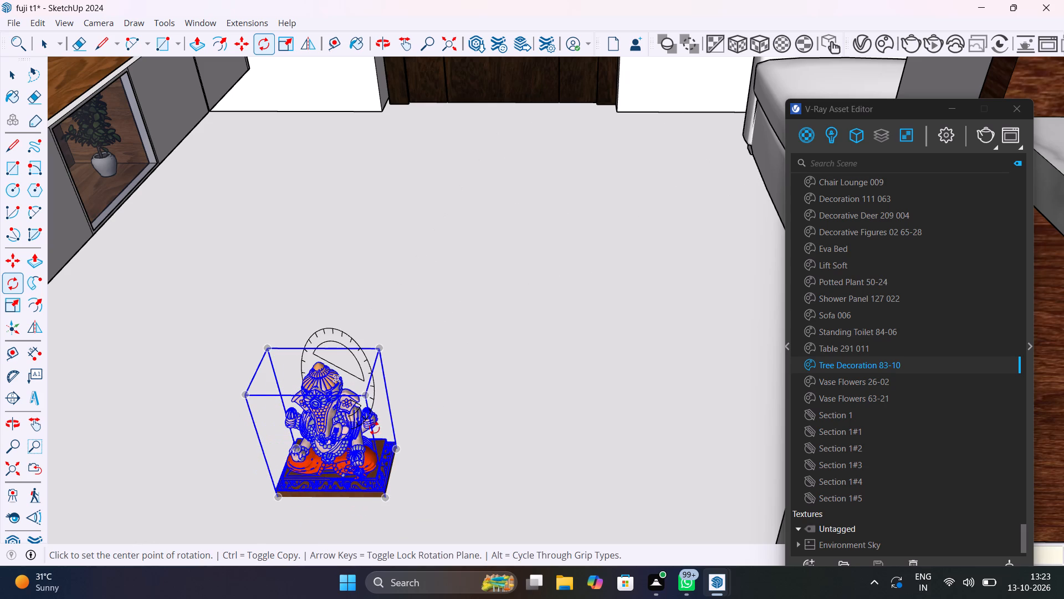
Move the Ganesha statue from the floor onto the empty second-lowest marble shelf of the mahogany column nearest the TV unit.
{"action": "scroll", "coordinate": [348, 434], "scroll_direction": "down", "scroll_amount": 16}
{"action": "scroll", "coordinate": [348, 434], "scroll_direction": "down", "scroll_amount": 8}
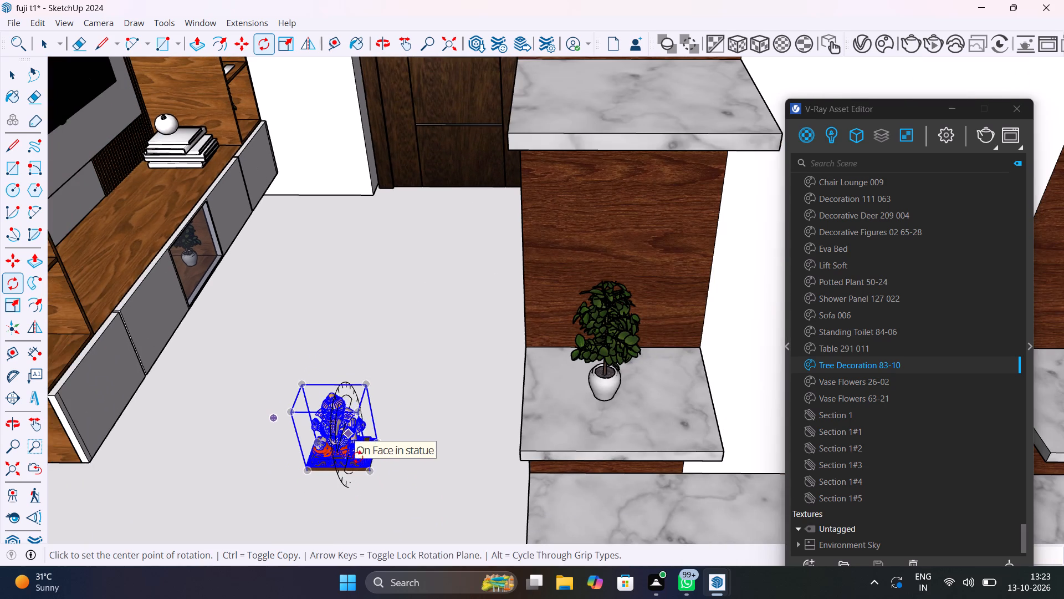
{"action": "key", "text": "space"}
{"action": "key", "text": "m"}
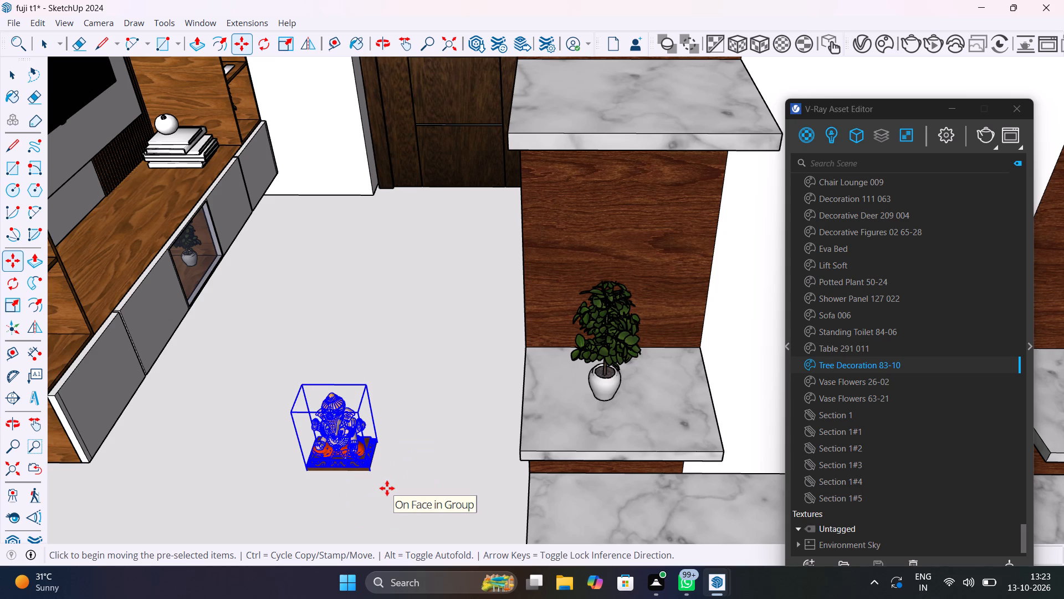
{"action": "left_click", "coordinate": [366, 469]}
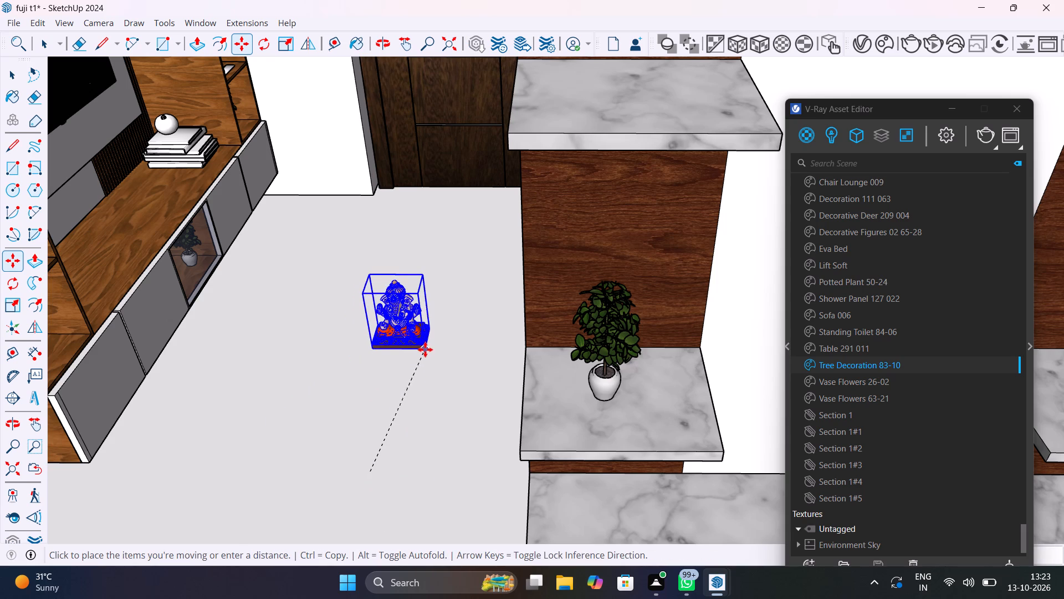
{"action": "scroll", "coordinate": [425, 350], "scroll_direction": "down", "scroll_amount": 15}
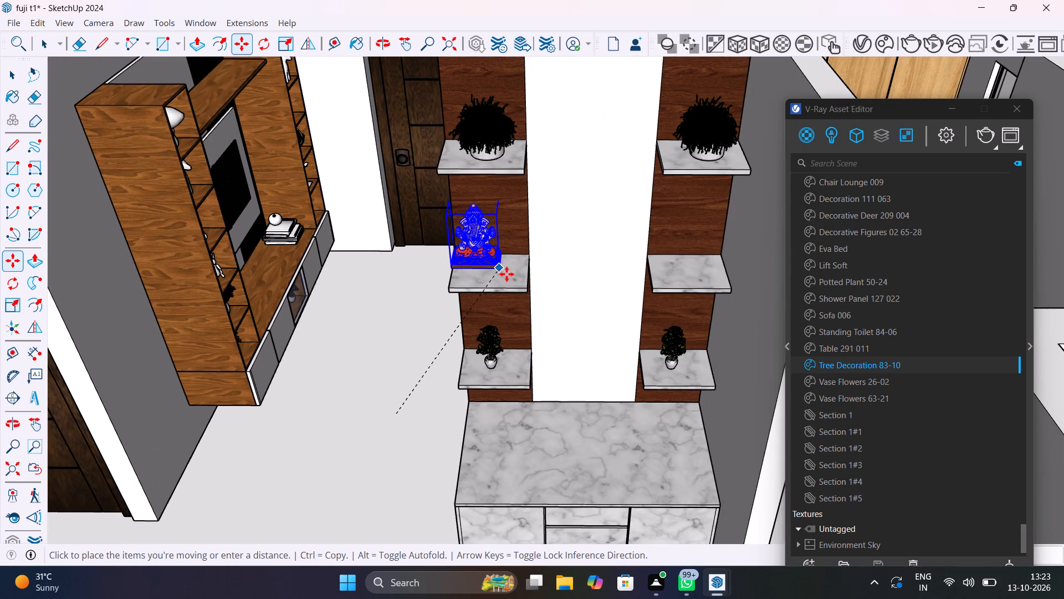
{"action": "scroll", "coordinate": [513, 275], "scroll_direction": "up", "scroll_amount": 20}
{"action": "scroll", "coordinate": [513, 275], "scroll_direction": "up", "scroll_amount": 2}
{"action": "middle_click_drag", "start_coordinate": [516, 286], "coordinate": [463, 260]}
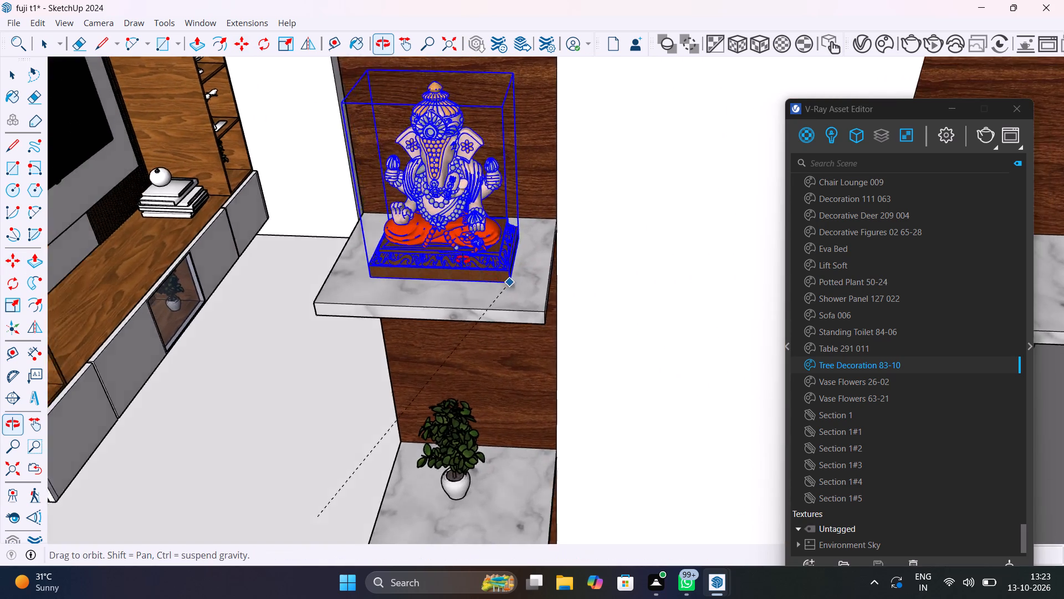
{"action": "middle_click_drag", "start_coordinate": [463, 260], "coordinate": [387, 236]}
{"action": "left_click", "coordinate": [472, 248]}
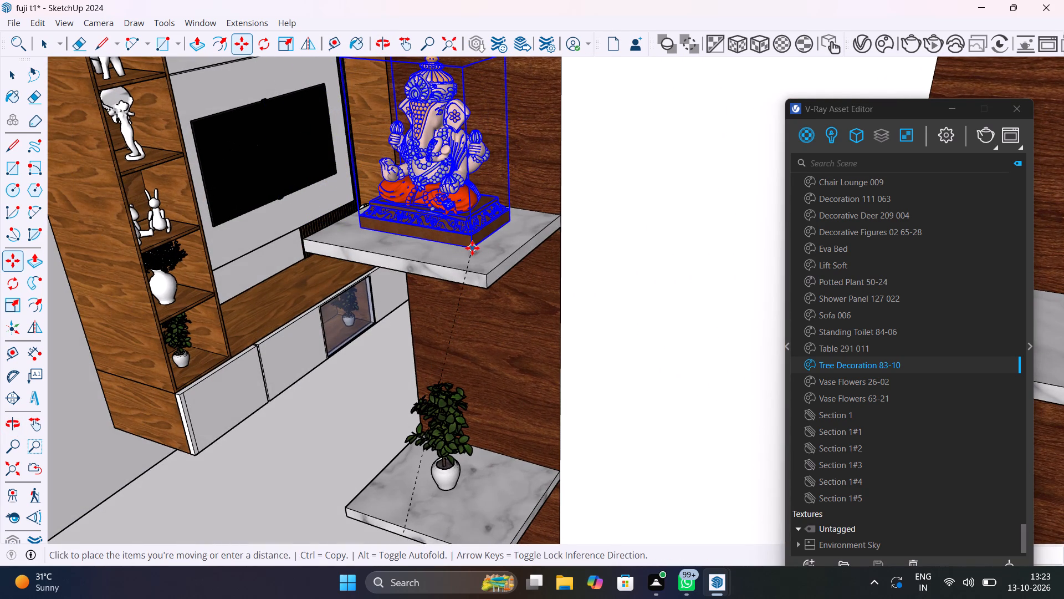
Copy the Ganesha statue across onto the matching empty second-lowest marble shelf of the opposite mahogany column.
{"action": "left_click", "coordinate": [472, 248]}
{"action": "scroll", "coordinate": [541, 258], "scroll_direction": "down", "scroll_amount": 7}
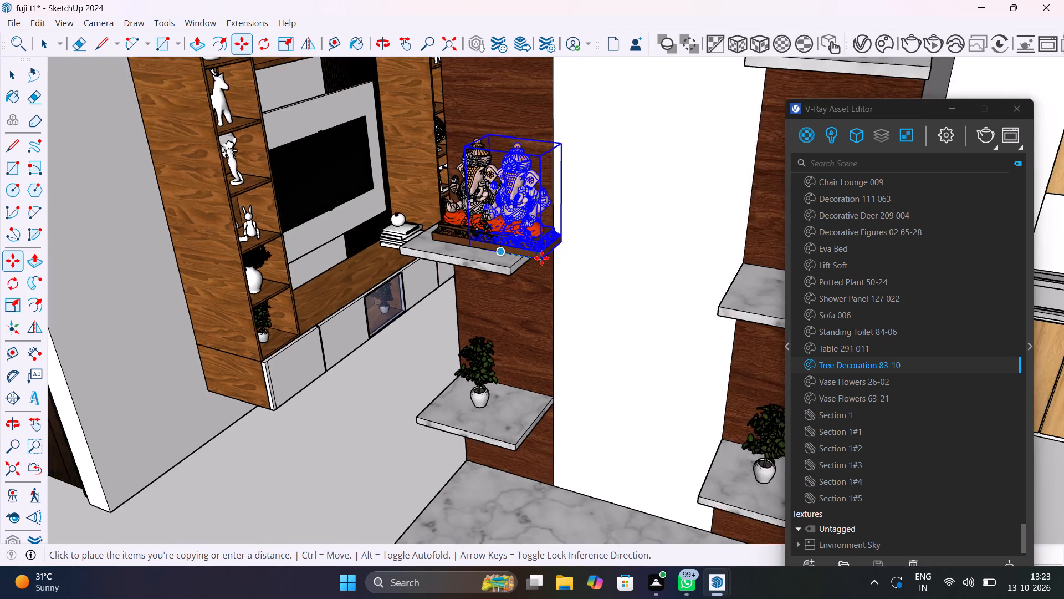
{"action": "scroll", "coordinate": [541, 258], "scroll_direction": "down", "scroll_amount": 6}
{"action": "middle_click_drag", "start_coordinate": [545, 261], "coordinate": [612, 290]}
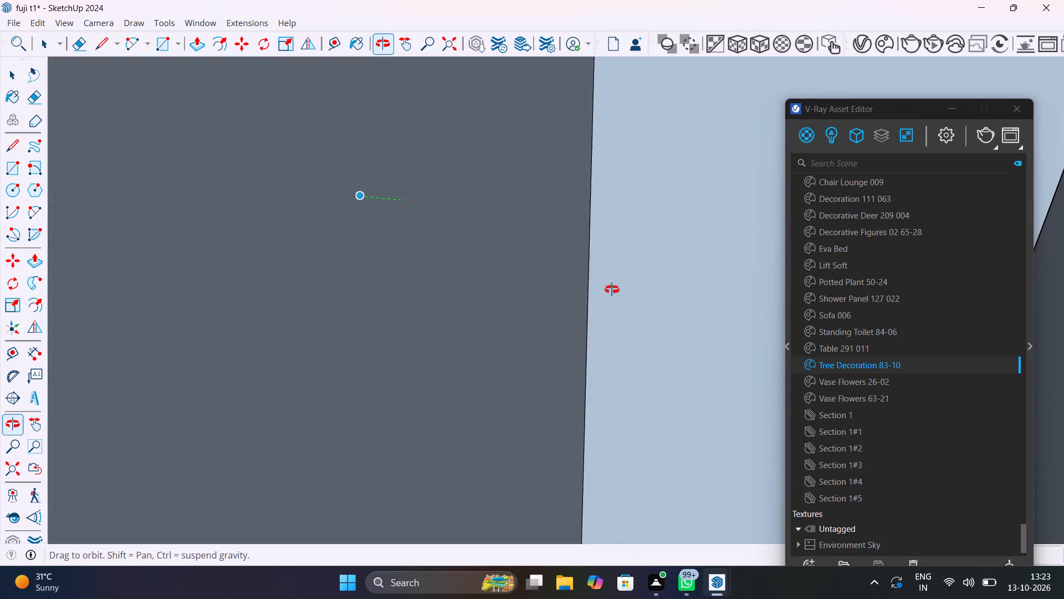
{"action": "middle_click_drag", "start_coordinate": [612, 290], "coordinate": [531, 282]}
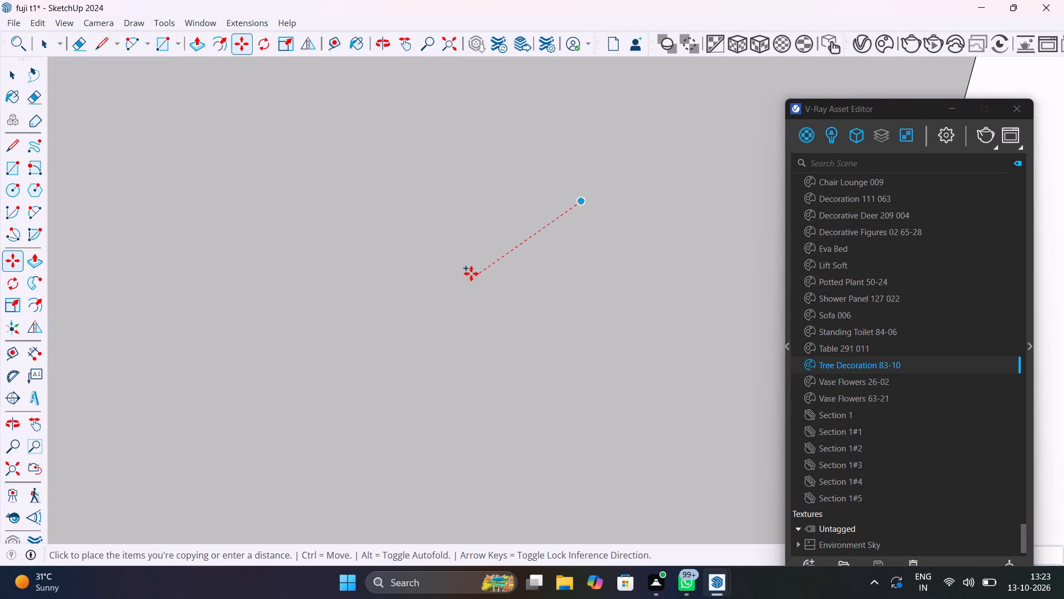
{"action": "scroll", "coordinate": [471, 273], "scroll_direction": "down", "scroll_amount": 20}
{"action": "scroll", "coordinate": [471, 273], "scroll_direction": "down", "scroll_amount": 20}
{"action": "scroll", "coordinate": [471, 273], "scroll_direction": "down", "scroll_amount": 15}
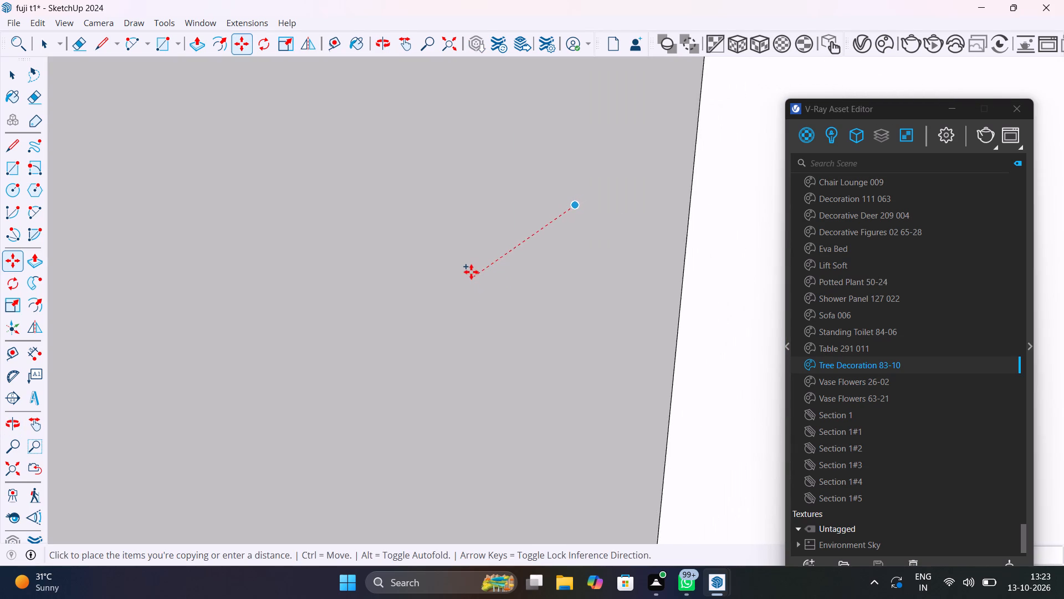
{"action": "scroll", "coordinate": [471, 272], "scroll_direction": "down", "scroll_amount": 20}
{"action": "scroll", "coordinate": [471, 272], "scroll_direction": "down", "scroll_amount": 20}
{"action": "scroll", "coordinate": [471, 272], "scroll_direction": "down", "scroll_amount": 8}
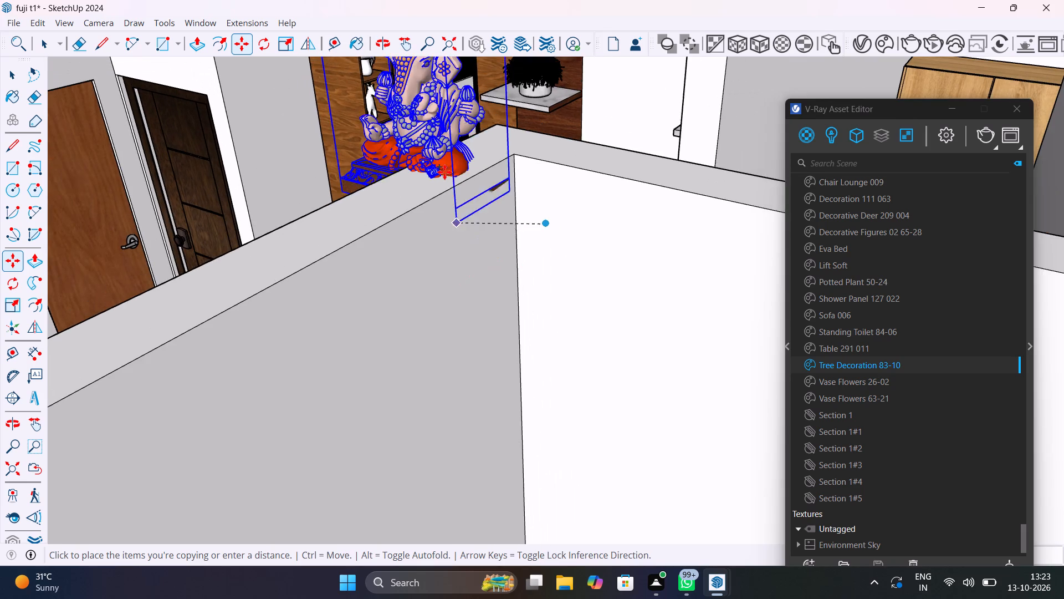
{"action": "middle_click_drag", "start_coordinate": [444, 170], "coordinate": [552, 338], "text": "shift"}
{"action": "scroll", "coordinate": [546, 248], "scroll_direction": "up", "scroll_amount": 5}
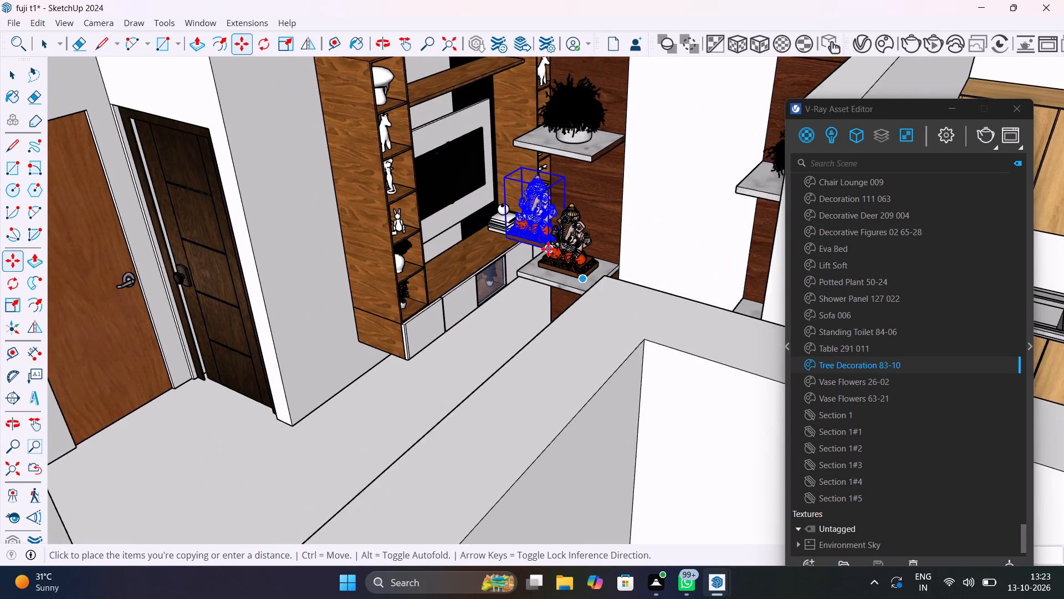
{"action": "middle_click_drag", "start_coordinate": [595, 284], "coordinate": [500, 290]}
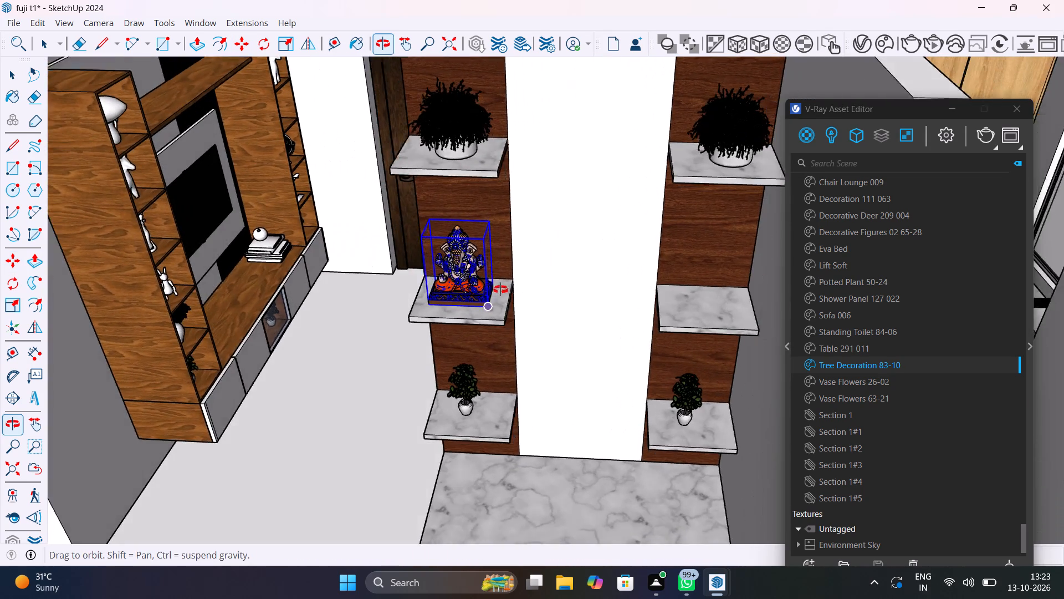
{"action": "middle_click_drag", "start_coordinate": [500, 290], "coordinate": [491, 288]}
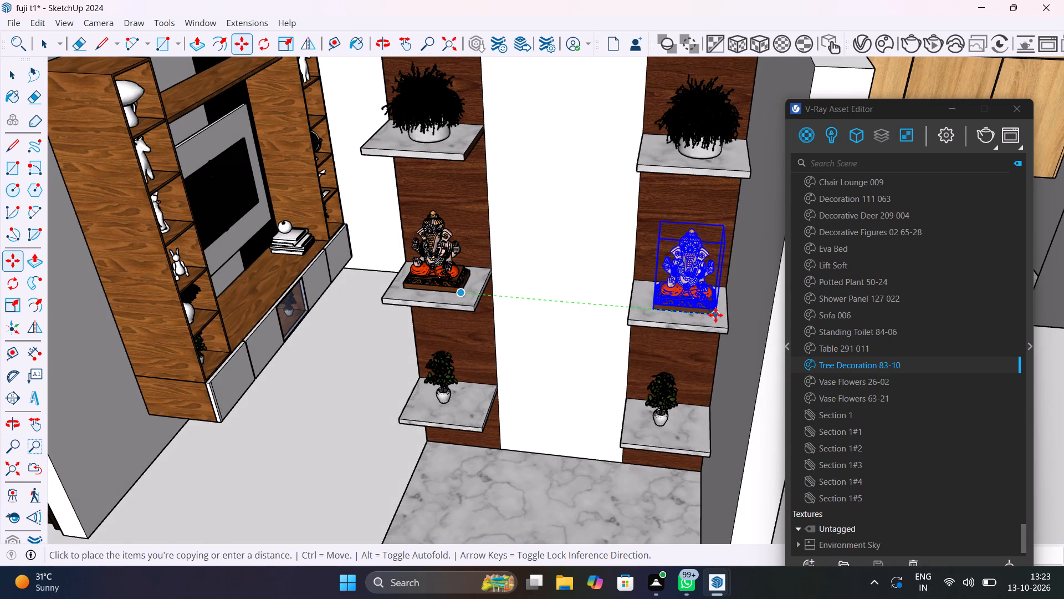
{"action": "left_click", "coordinate": [715, 315]}
{"action": "key", "text": "space"}
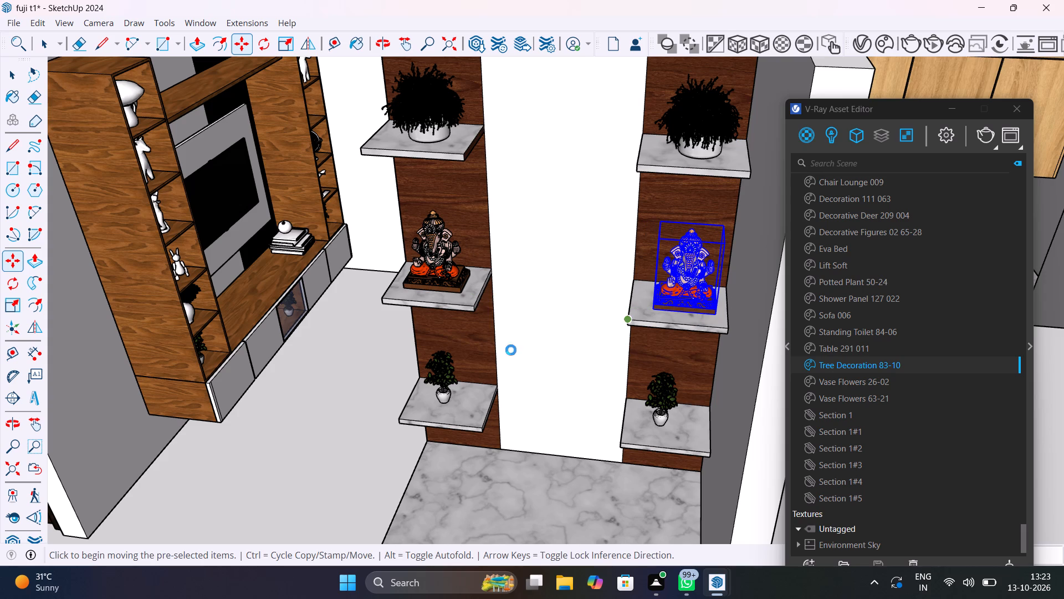
Examine the whole marble and mahogany cabinet unit to check how the plants and statues sit on both columns.
{"action": "scroll", "coordinate": [534, 349], "scroll_direction": "down", "scroll_amount": 12}
{"action": "middle_click_drag", "start_coordinate": [534, 354], "coordinate": [571, 292]}
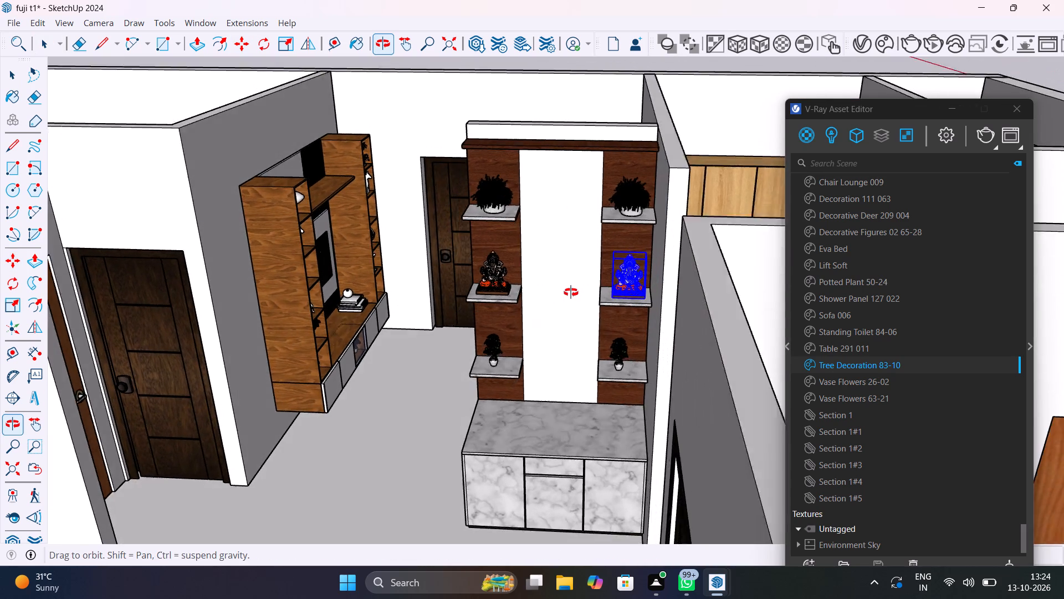
{"action": "middle_click_drag", "start_coordinate": [571, 292], "coordinate": [574, 287]}
{"action": "scroll", "coordinate": [574, 288], "scroll_direction": "up", "scroll_amount": 4}
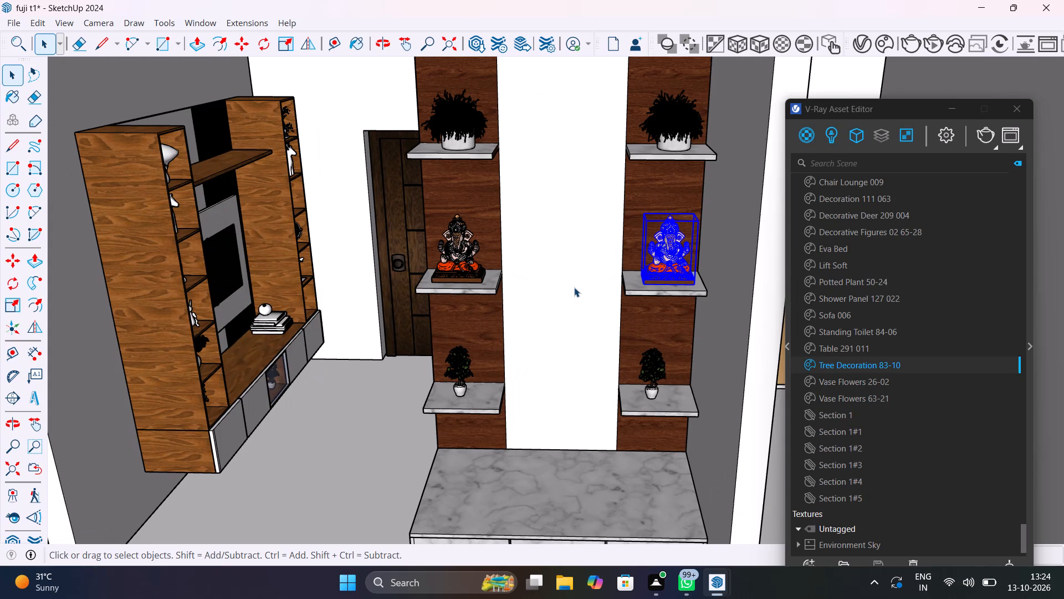
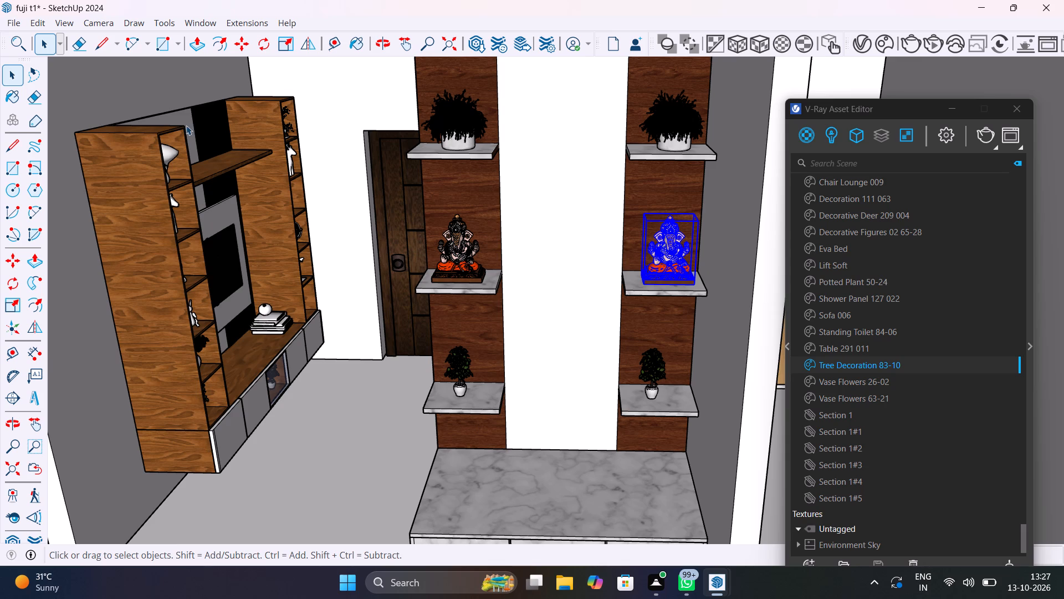
Open 3D Warehouse and search its models for "hindu temple cnc".
{"action": "left_click", "coordinate": [207, 24]}
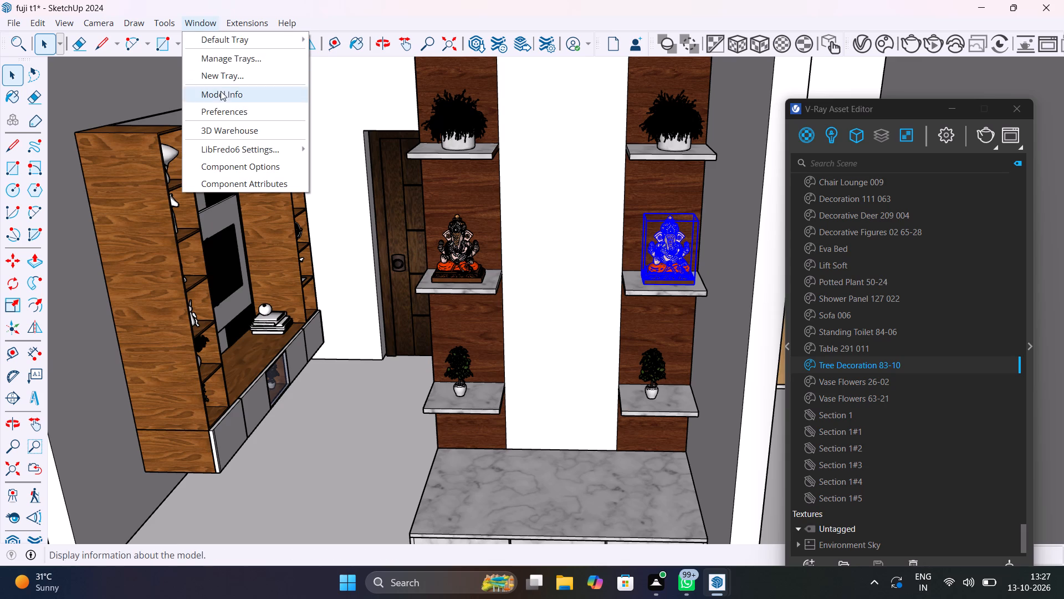
{"action": "left_click", "coordinate": [242, 124]}
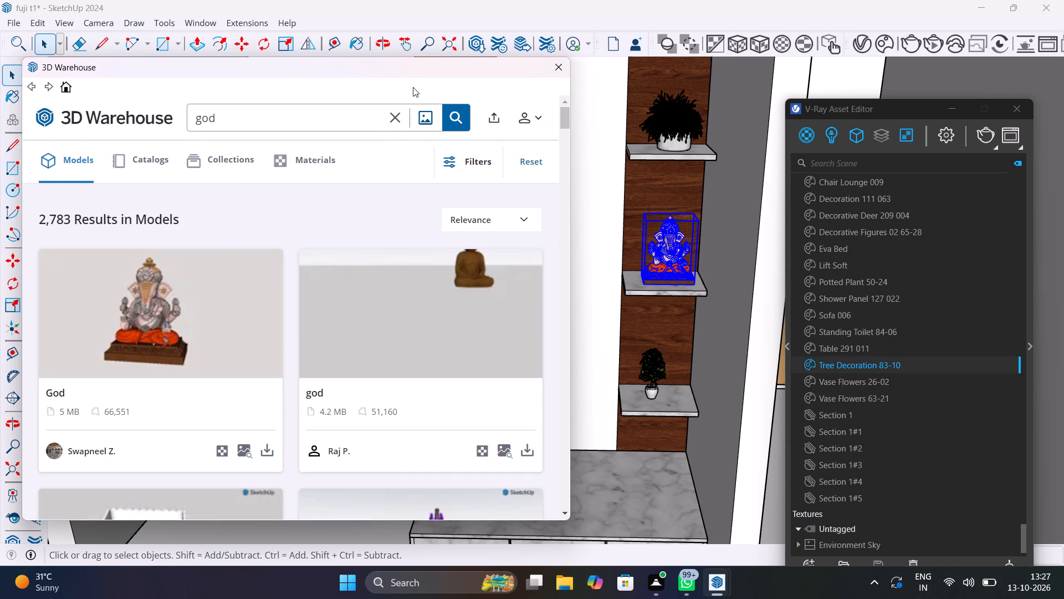
{"action": "left_click", "coordinate": [395, 124]}
{"action": "type", "text": "hind"}
{"action": "key", "text": "u"}
{"action": "key", "text": "space"}
{"action": "type", "text": "temple"}
{"action": "key", "text": "space"}
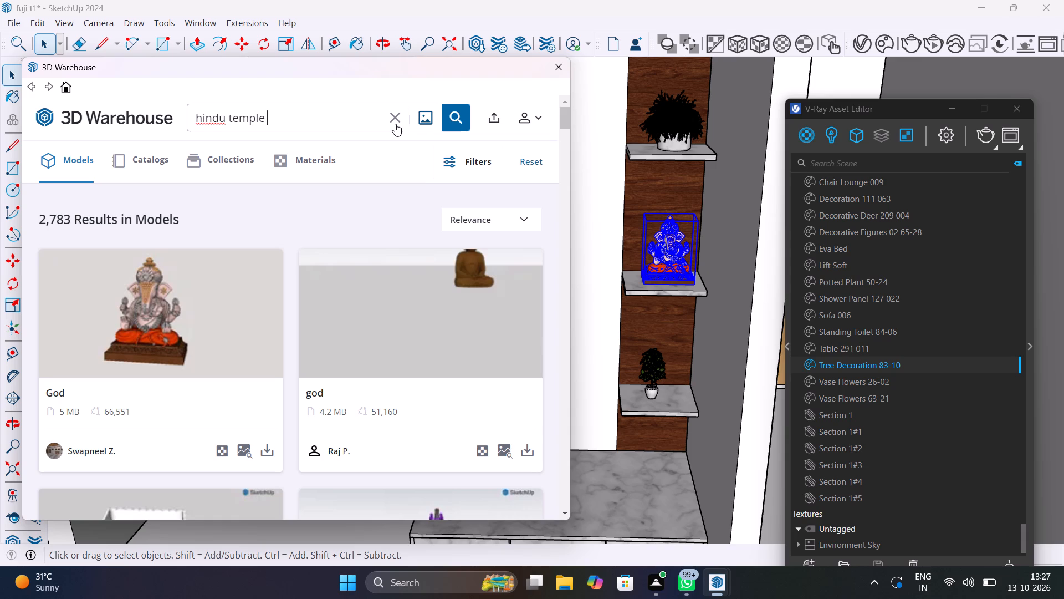
{"action": "type", "text": "cnc"}
{"action": "key", "text": "Return"}
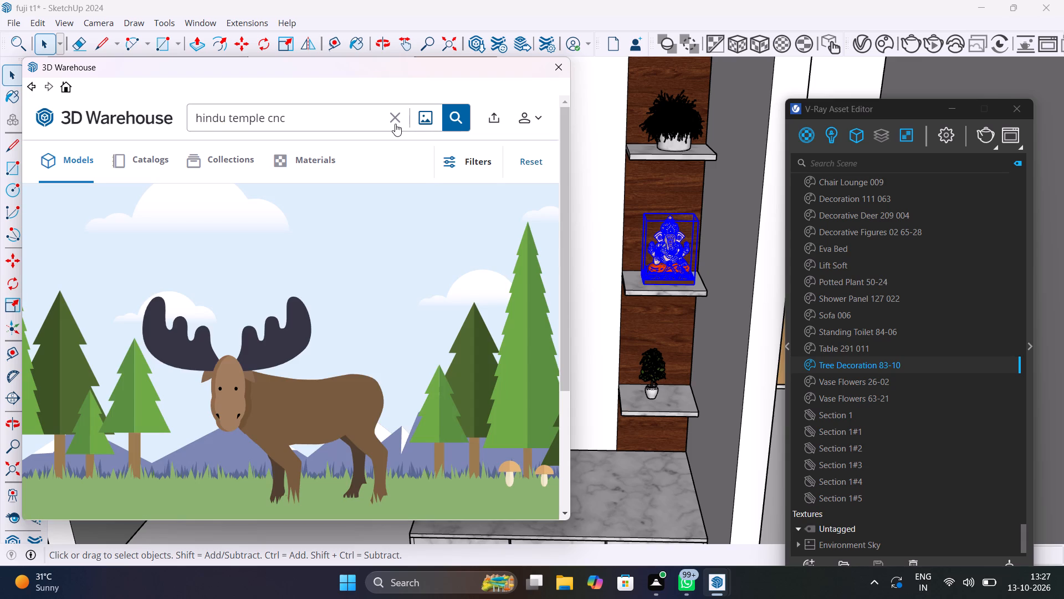
Replace the 3D Warehouse search query with "pooja bells diya wall decor" and run the search.
{"action": "key", "text": "BackSpace"}
{"action": "key", "text": "BackSpace"}
{"action": "key", "text": "BackSpace"}
{"action": "key", "text": "BackSpace"}
{"action": "key", "text": "BackSpace"}
{"action": "key", "text": "BackSpace"}
{"action": "key", "text": "BackSpace"}
{"action": "left_click", "coordinate": [376, 126]}
{"action": "key", "text": "BackSpace"}
{"action": "key", "text": "BackSpace"}
{"action": "key", "text": "BackSpace"}
{"action": "key", "text": "BackSpace"}
{"action": "key", "text": "BackSpace"}
{"action": "key", "text": "BackSpace"}
{"action": "key", "text": "BackSpace"}
{"action": "key", "text": "BackSpace"}
{"action": "key", "text": "BackSpace"}
{"action": "key", "text": "BackSpace"}
{"action": "key", "text": "BackSpace"}
{"action": "key", "text": "BackSpace"}
{"action": "key", "text": "BackSpace"}
{"action": "key", "text": "BackSpace"}
{"action": "key", "text": "BackSpace"}
{"action": "key", "text": "BackSpace"}
{"action": "key", "text": "BackSpace"}
{"action": "key", "text": "BackSpace"}
{"action": "key", "text": "BackSpace"}
{"action": "key", "text": "BackSpace"}
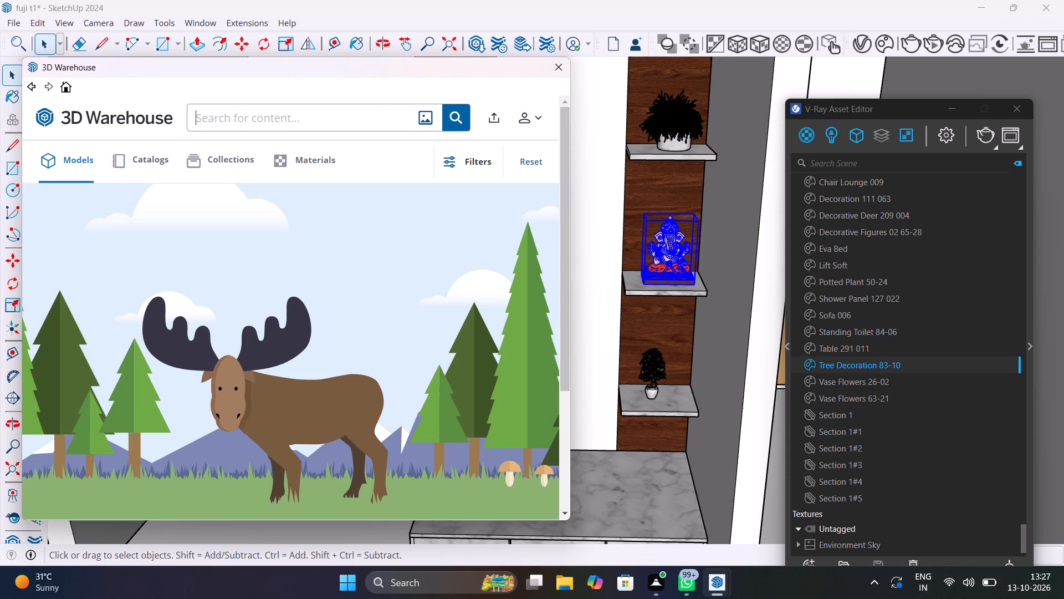
{"action": "key", "text": "p"}
{"action": "type", "text": "ooja"}
{"action": "key", "text": "space"}
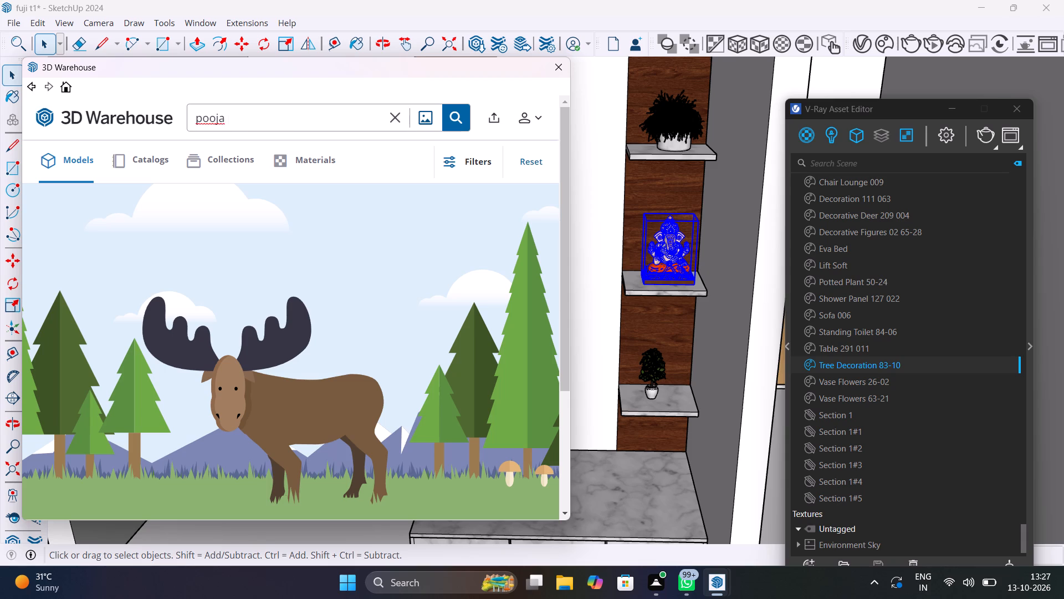
{"action": "type", "text": "bells"}
{"action": "key", "text": "space"}
{"action": "type", "text": "diya"}
{"action": "key", "text": "space"}
{"action": "type", "text": "wall"}
{"action": "key", "text": "space"}
{"action": "type", "text": "de"}
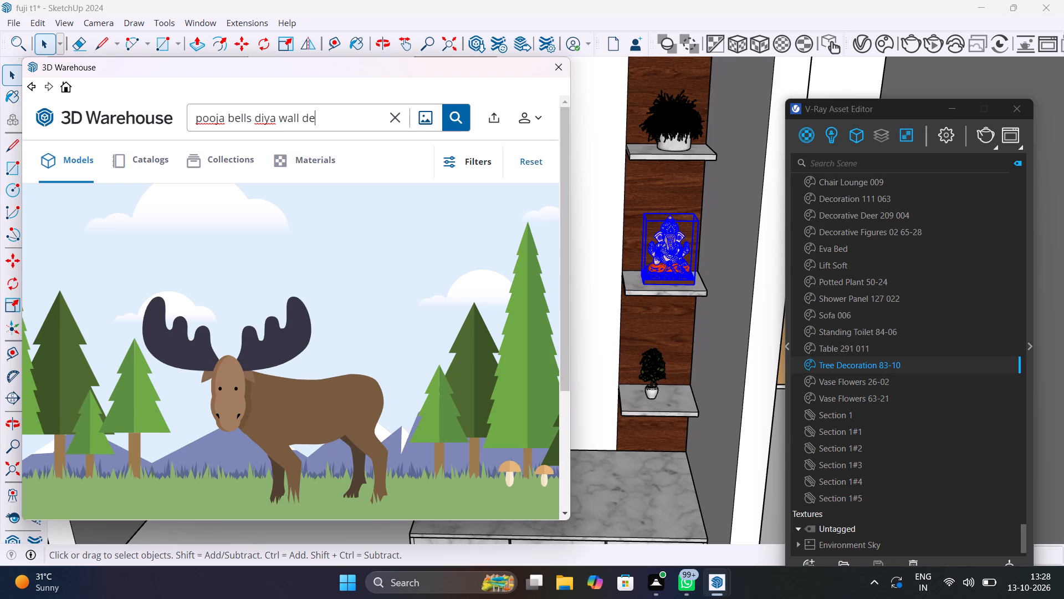
{"action": "type", "text": "cor"}
{"action": "key", "text": "Return"}
Shorten the 3D Warehouse search query to "pooja bells" and run the search.
{"action": "key", "text": "BackSpace"}
{"action": "key", "text": "BackSpace"}
{"action": "key", "text": "BackSpace"}
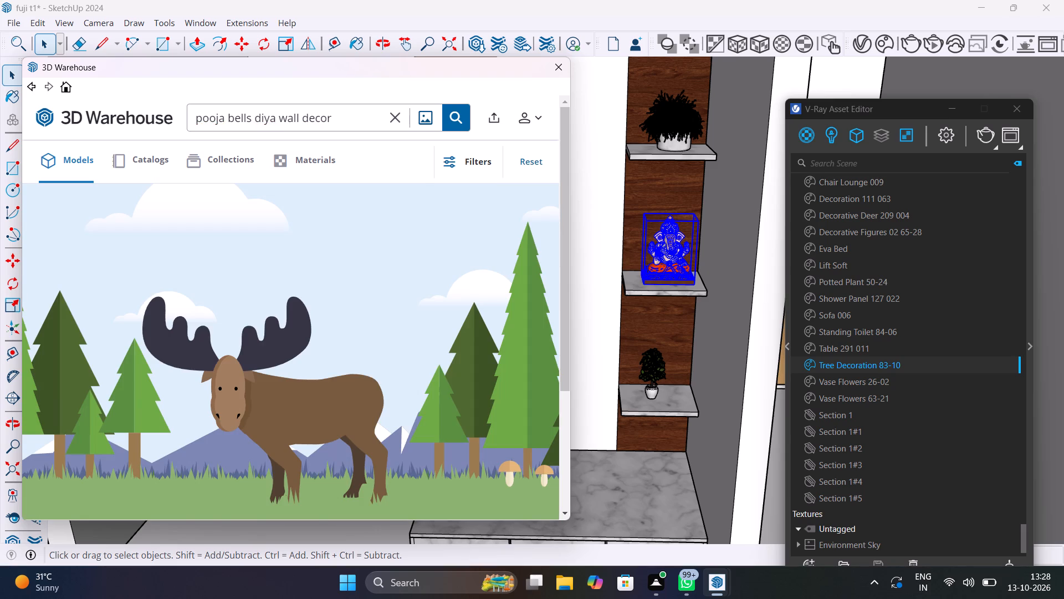
{"action": "left_click", "coordinate": [371, 119]}
{"action": "key", "text": "BackSpace"}
{"action": "key", "text": "BackSpace"}
{"action": "key", "text": "BackSpace"}
{"action": "key", "text": "BackSpace"}
{"action": "key", "text": "BackSpace"}
{"action": "key", "text": "BackSpace"}
{"action": "key", "text": "BackSpace"}
{"action": "key", "text": "BackSpace"}
{"action": "key", "text": "BackSpace"}
{"action": "key", "text": "BackSpace"}
{"action": "key", "text": "BackSpace"}
{"action": "key", "text": "BackSpace"}
{"action": "key", "text": "BackSpace"}
{"action": "key", "text": "BackSpace"}
{"action": "key", "text": "BackSpace"}
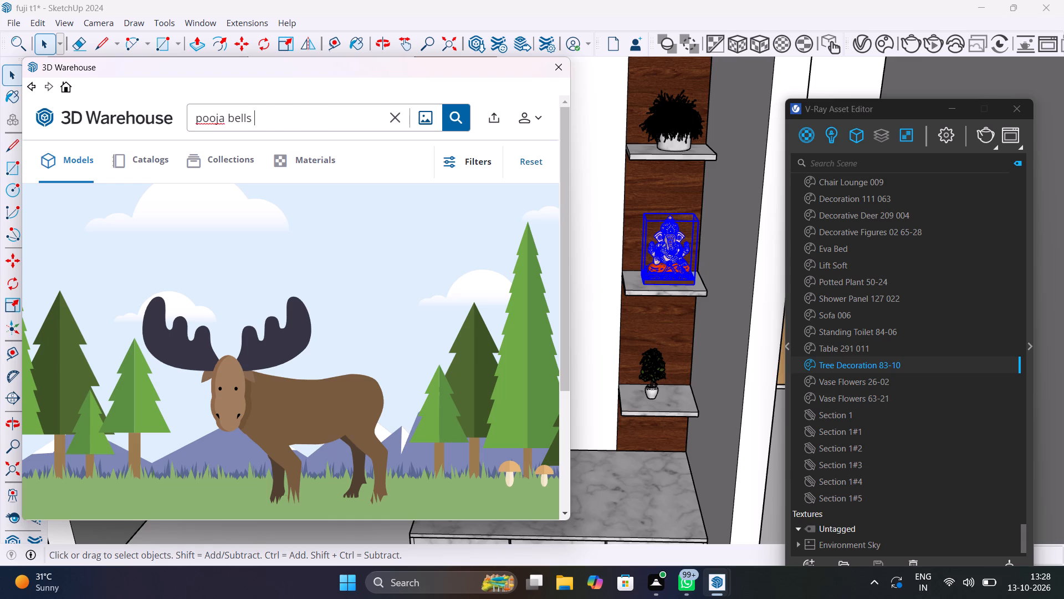
{"action": "key", "text": "Return"}
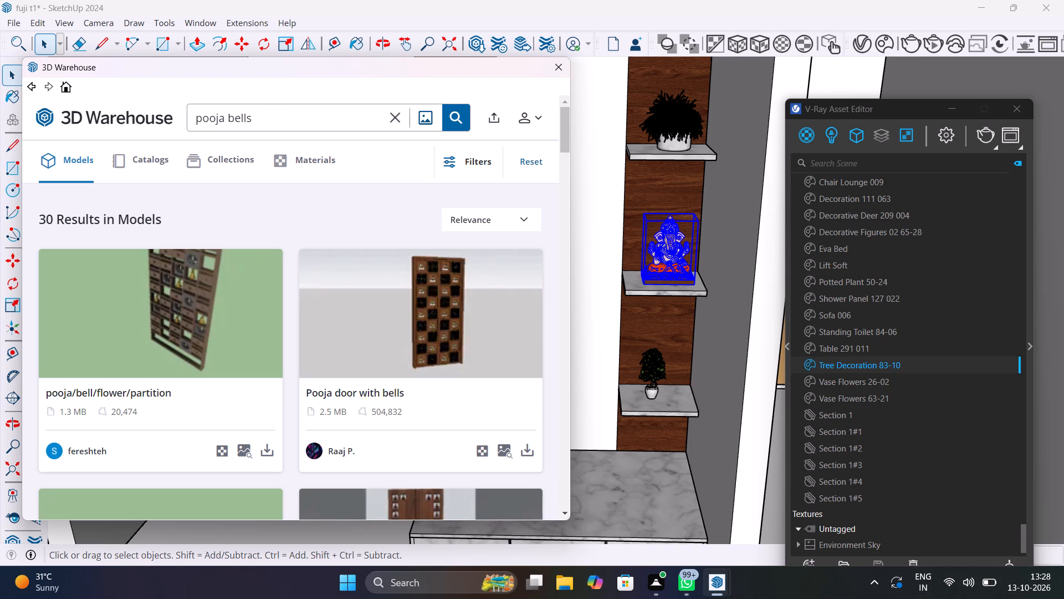
Look through the pooja bells model results for a bell or decor piece suited to the pooja wall.
{"action": "scroll", "coordinate": [341, 402], "scroll_direction": "down", "scroll_amount": 2}
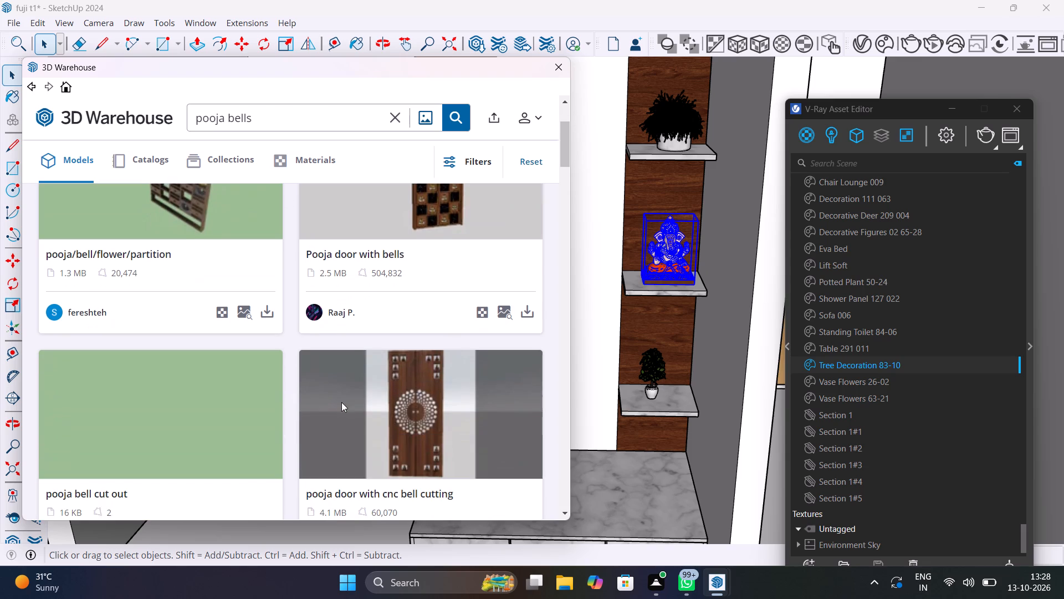
{"action": "scroll", "coordinate": [341, 402], "scroll_direction": "down", "scroll_amount": 8}
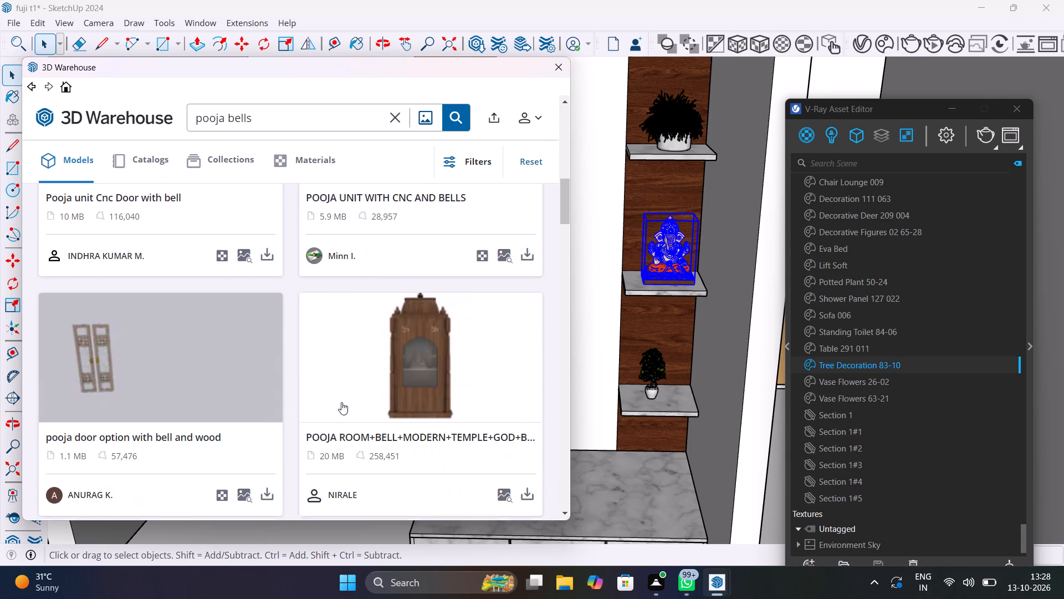
{"action": "scroll", "coordinate": [341, 402], "scroll_direction": "down", "scroll_amount": 4}
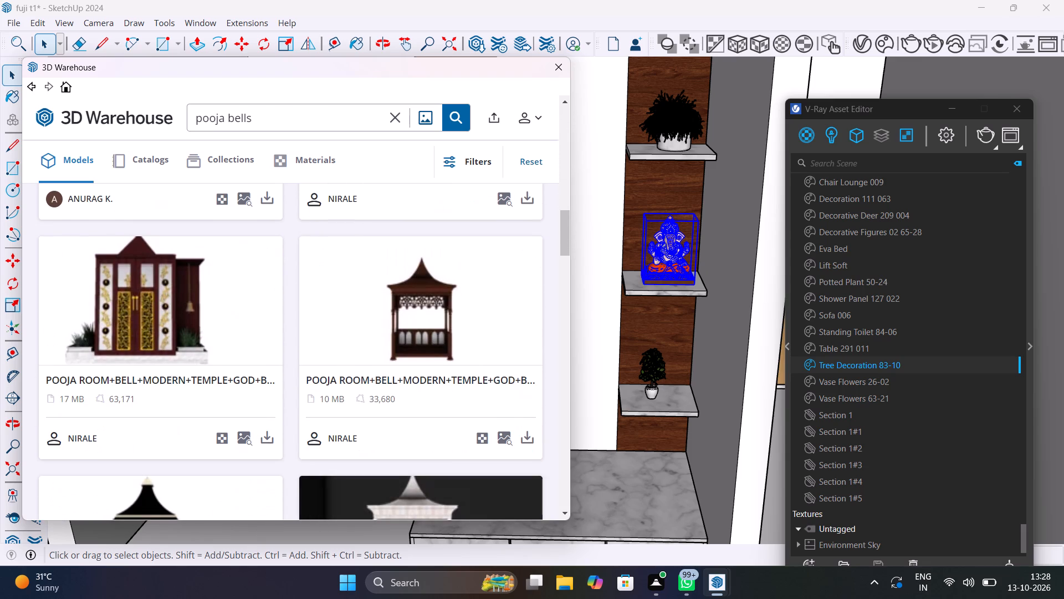
{"action": "scroll", "coordinate": [341, 402], "scroll_direction": "down", "scroll_amount": 8}
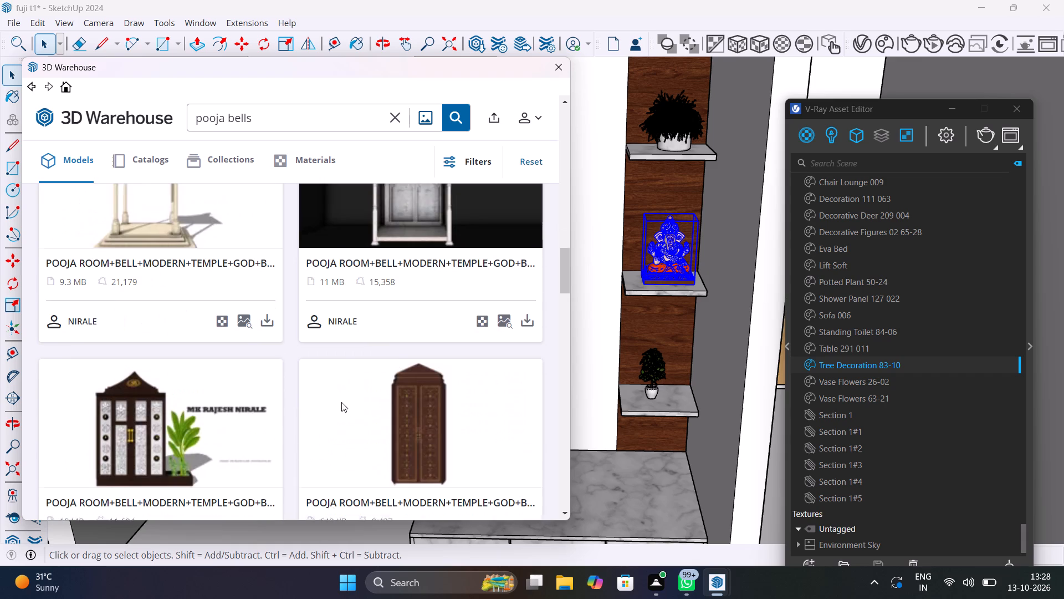
{"action": "scroll", "coordinate": [341, 402], "scroll_direction": "down", "scroll_amount": 7}
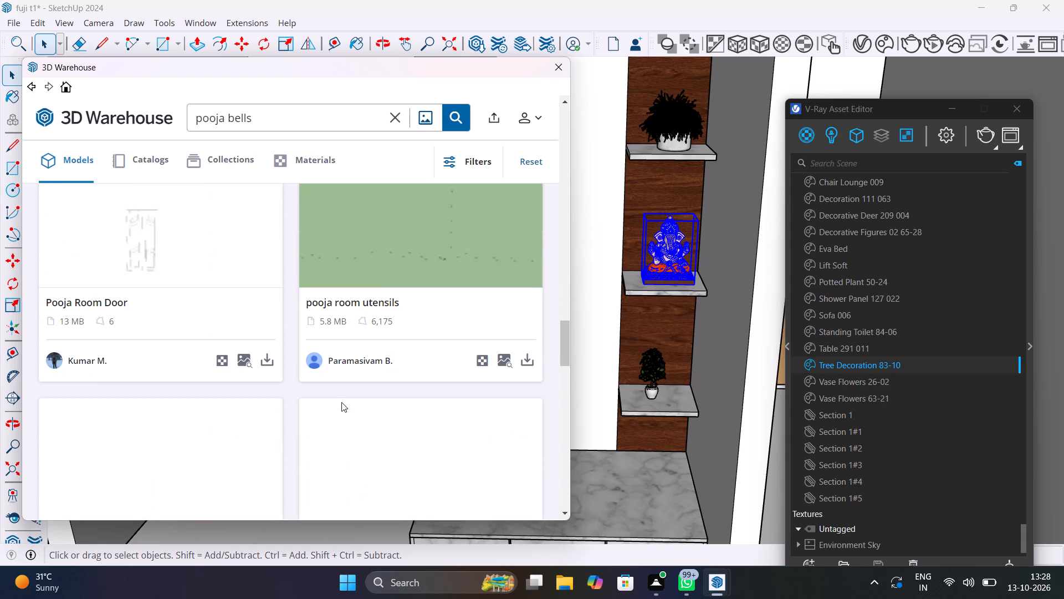
{"action": "scroll", "coordinate": [341, 402], "scroll_direction": "down", "scroll_amount": 9}
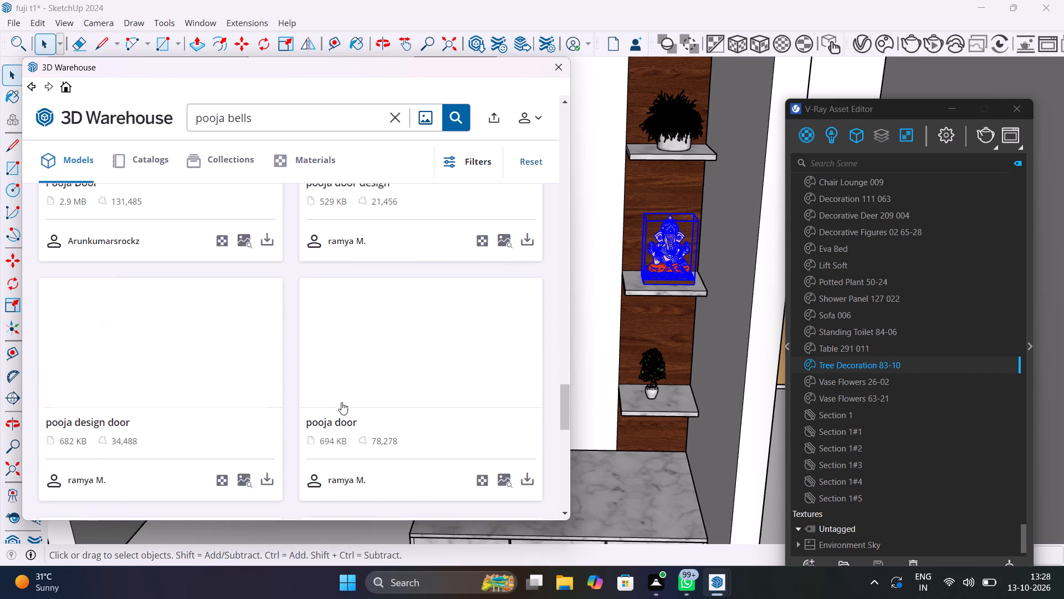
{"action": "scroll", "coordinate": [341, 402], "scroll_direction": "up", "scroll_amount": 2}
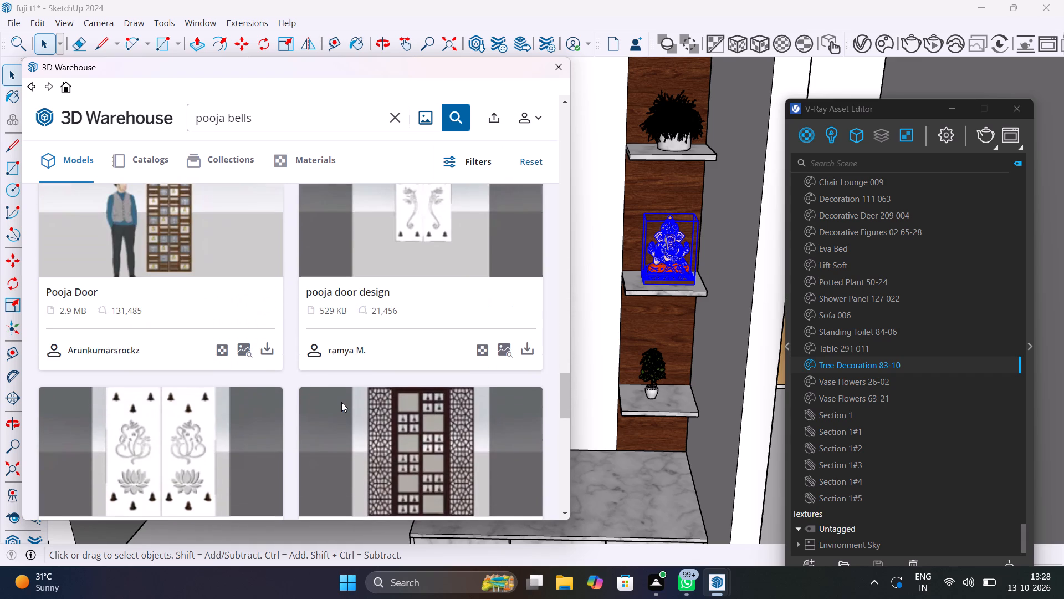
{"action": "scroll", "coordinate": [341, 402], "scroll_direction": "down", "scroll_amount": 2}
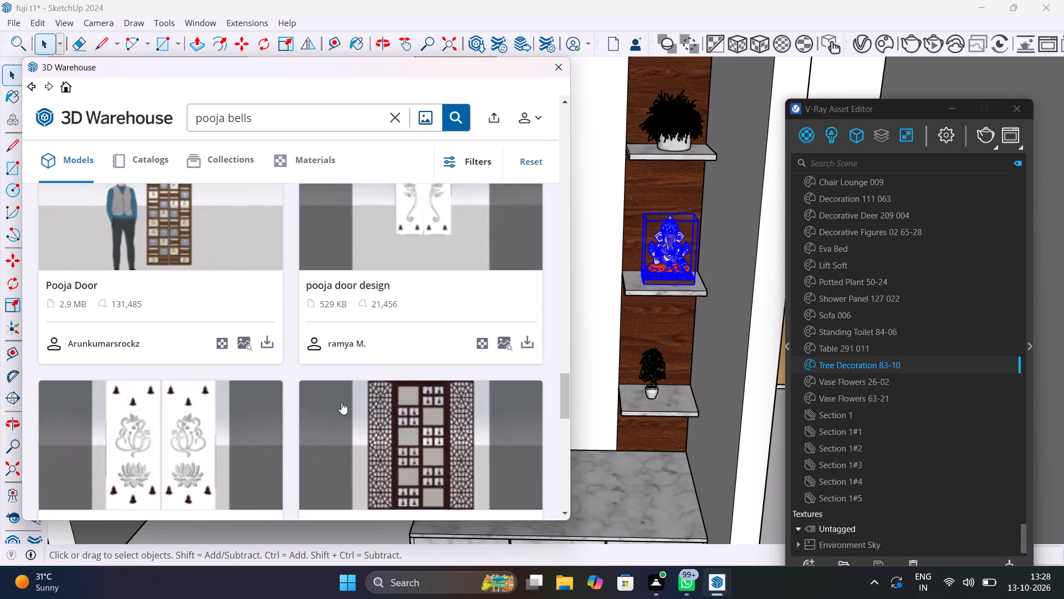
{"action": "scroll", "coordinate": [341, 402], "scroll_direction": "down", "scroll_amount": 3}
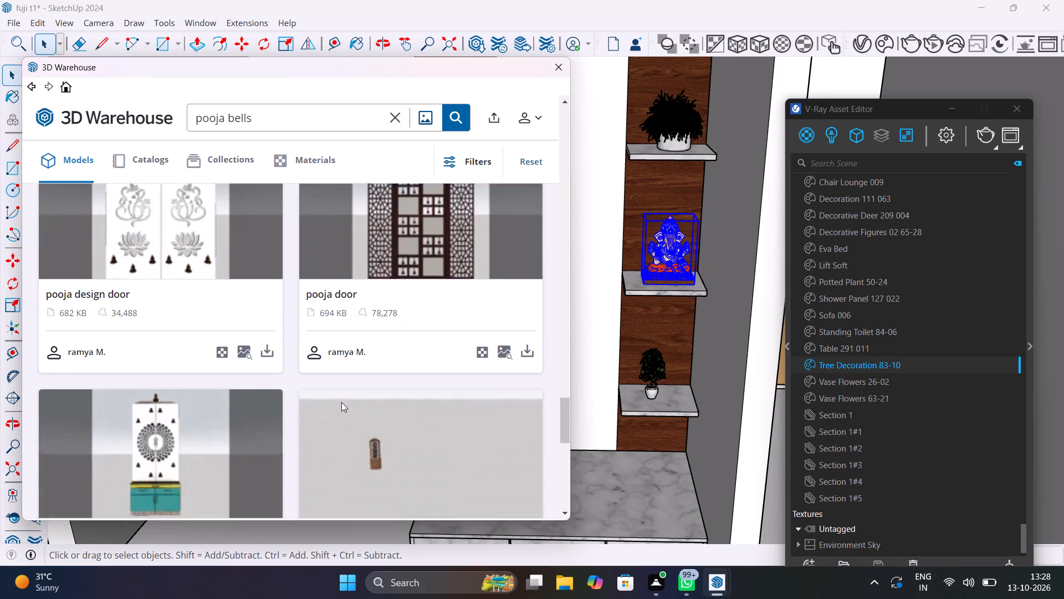
{"action": "scroll", "coordinate": [341, 402], "scroll_direction": "down", "scroll_amount": 8}
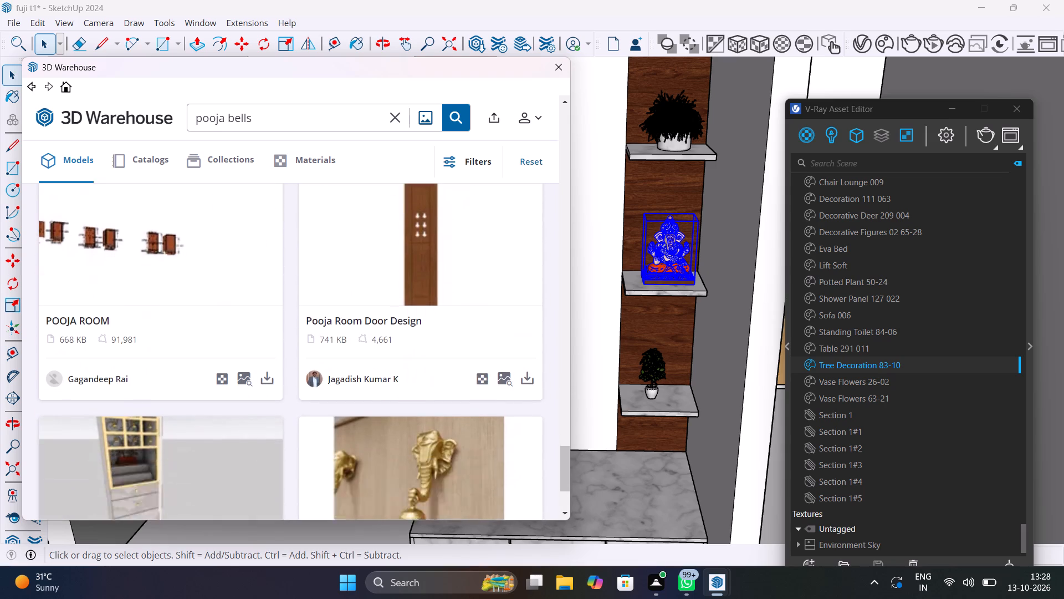
{"action": "scroll", "coordinate": [341, 402], "scroll_direction": "down", "scroll_amount": 16}
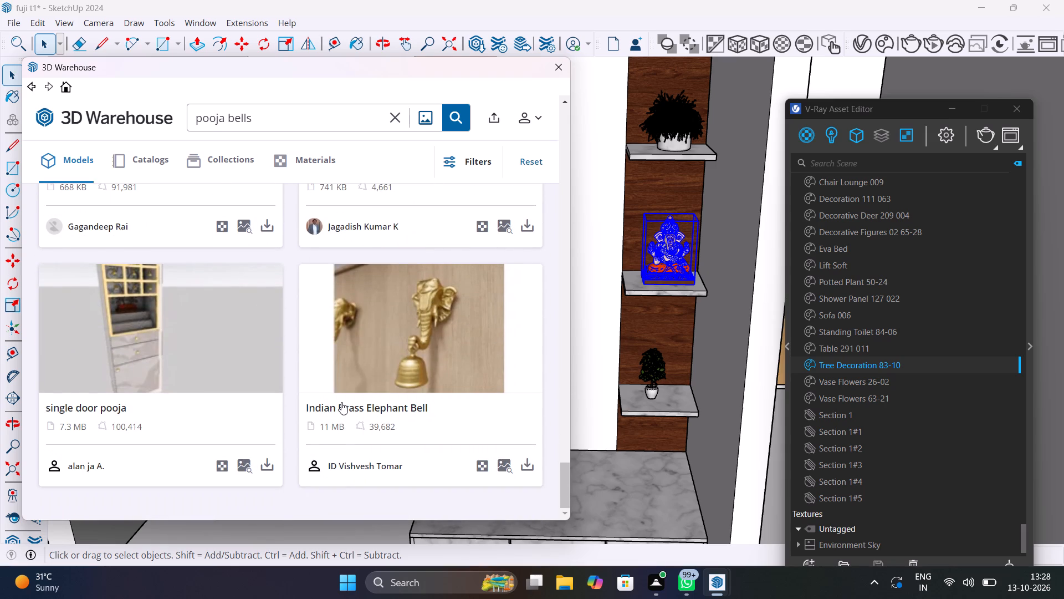
{"action": "scroll", "coordinate": [341, 402], "scroll_direction": "down", "scroll_amount": 2}
{"action": "scroll", "coordinate": [341, 402], "scroll_direction": "up", "scroll_amount": 7}
{"action": "scroll", "coordinate": [341, 402], "scroll_direction": "down", "scroll_amount": 7}
{"action": "scroll", "coordinate": [341, 402], "scroll_direction": "up", "scroll_amount": 7}
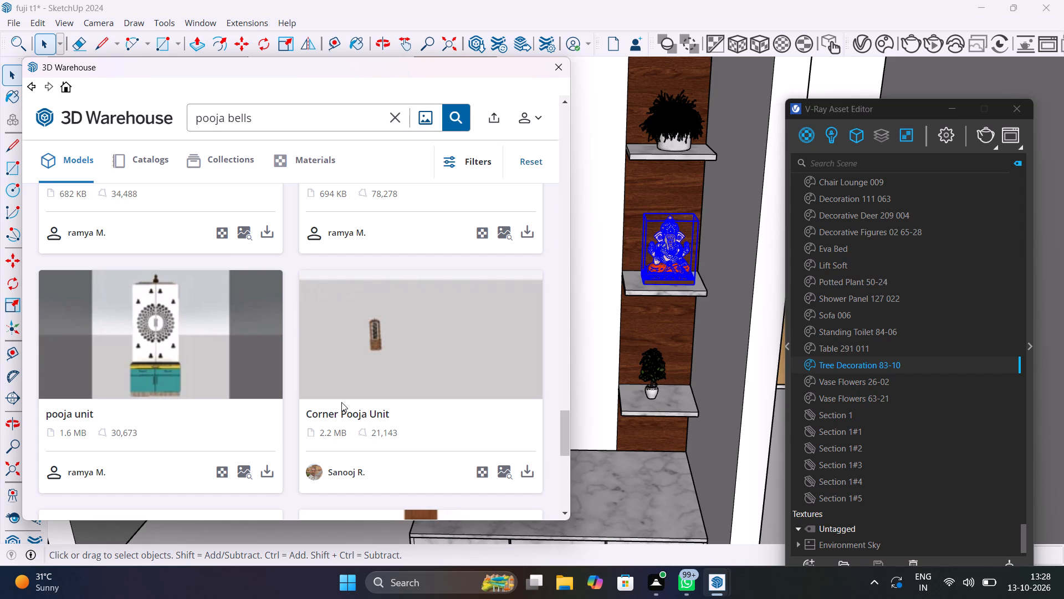
{"action": "scroll", "coordinate": [341, 402], "scroll_direction": "down", "scroll_amount": 6}
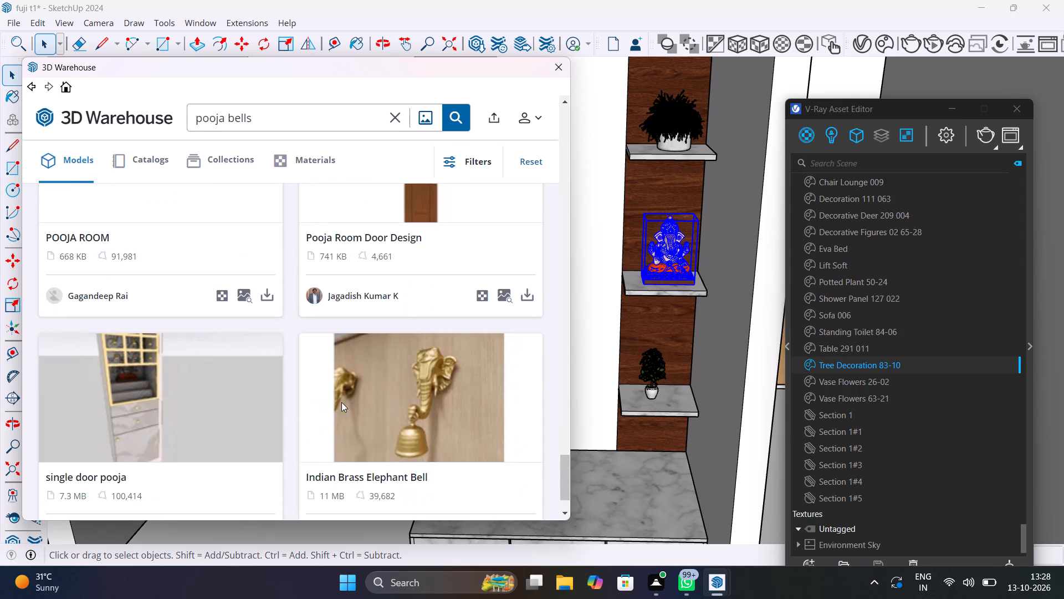
{"action": "scroll", "coordinate": [341, 402], "scroll_direction": "down", "scroll_amount": 6}
{"action": "scroll", "coordinate": [341, 402], "scroll_direction": "up", "scroll_amount": 20}
{"action": "scroll", "coordinate": [341, 402], "scroll_direction": "up", "scroll_amount": 8}
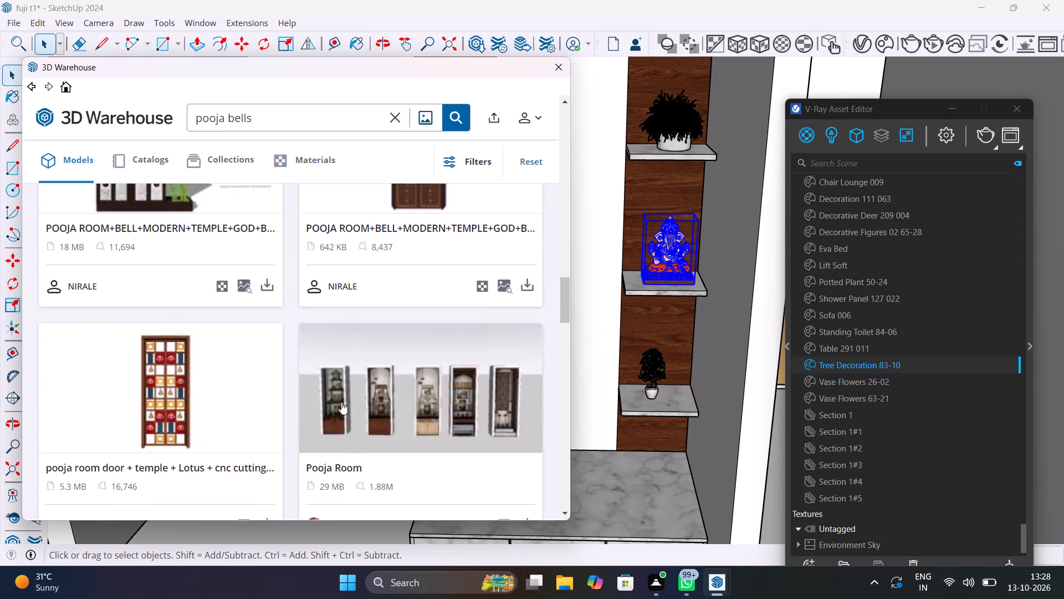
{"action": "scroll", "coordinate": [341, 402], "scroll_direction": "up", "scroll_amount": 17}
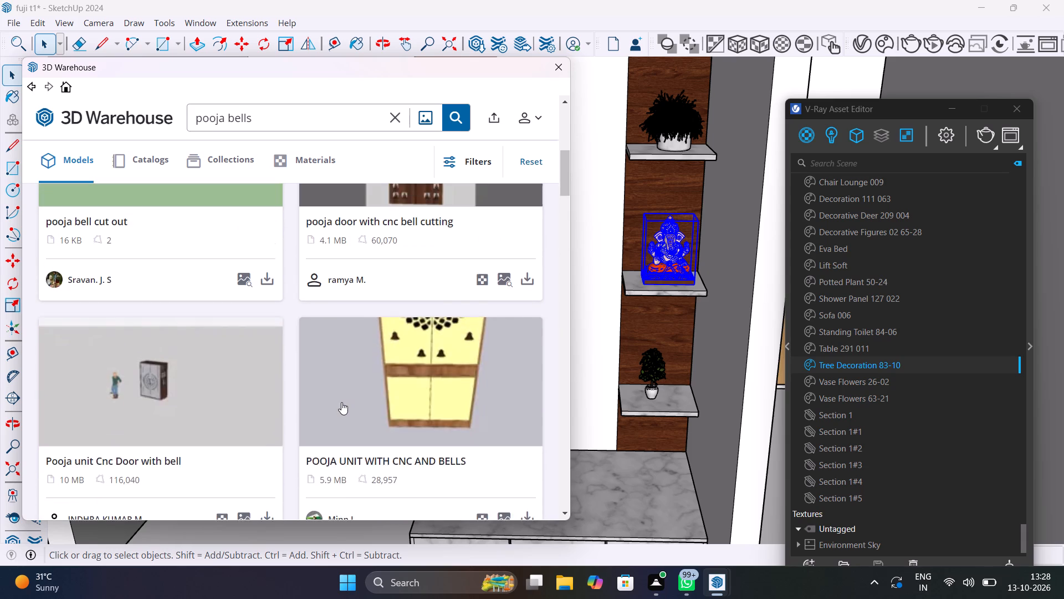
{"action": "scroll", "coordinate": [341, 402], "scroll_direction": "up", "scroll_amount": 14}
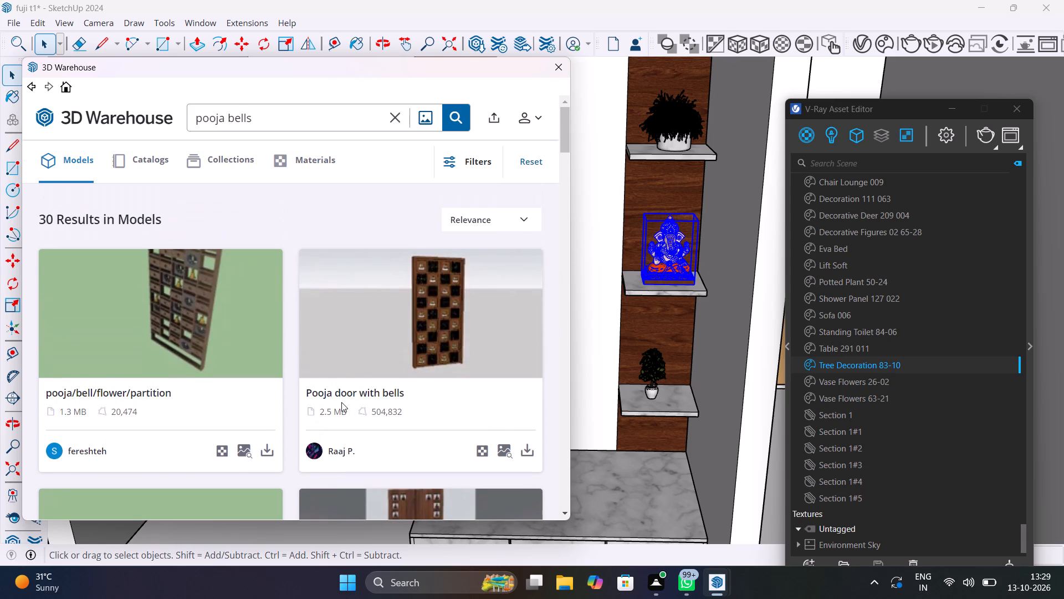
{"action": "scroll", "coordinate": [341, 402], "scroll_direction": "up", "scroll_amount": 2}
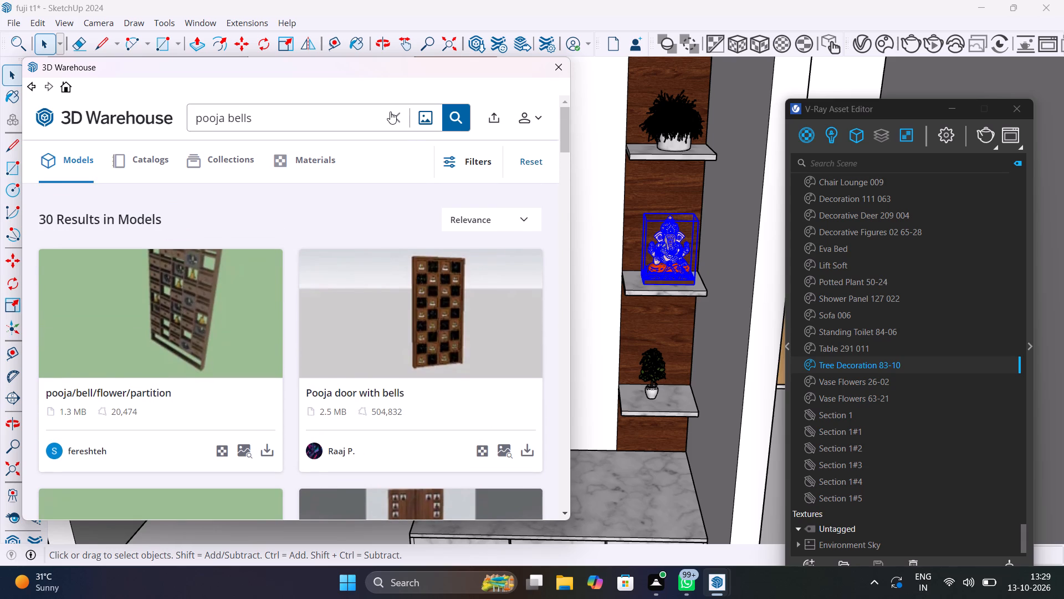
Replace the 3D Warehouse search query with "diya wall" and run the search.
{"action": "left_click", "coordinate": [390, 111]}
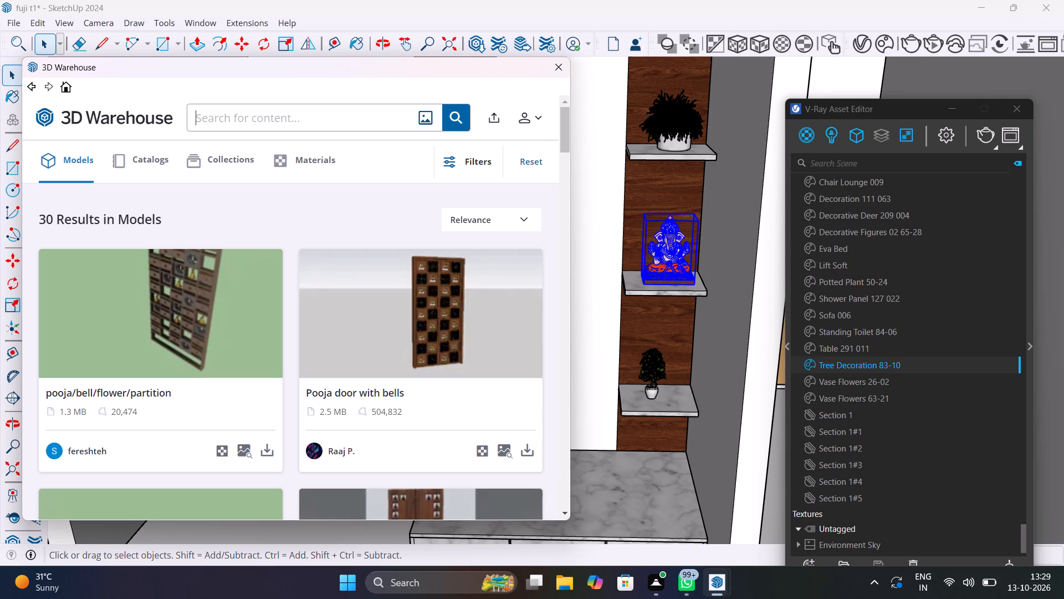
{"action": "type", "text": "diya"}
{"action": "key", "text": "space"}
{"action": "type", "text": "wall"}
{"action": "key", "text": "Return"}
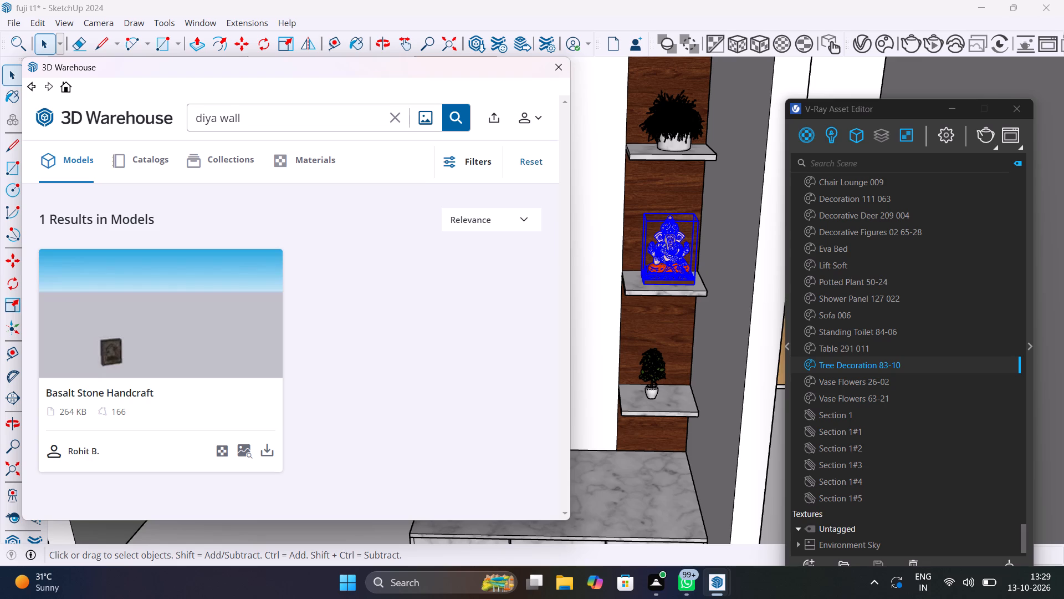
Clear the 3D Warehouse search query, enter "omsymbol" instead and run the search.
{"action": "key", "text": "BackSpace"}
{"action": "key", "text": "BackSpace"}
{"action": "key", "text": "BackSpace"}
{"action": "key", "text": "BackSpace"}
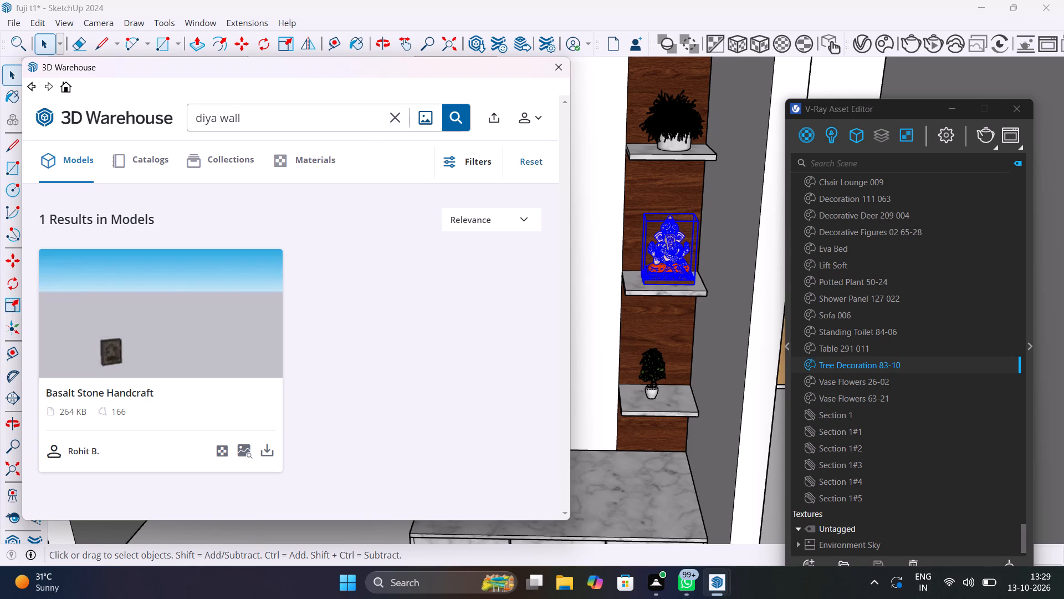
{"action": "key", "text": "BackSpace"}
{"action": "key", "text": "BackSpace"}
{"action": "double_click", "coordinate": [373, 124]}
{"action": "key", "text": "BackSpace"}
{"action": "key", "text": "BackSpace"}
{"action": "key", "text": "BackSpace"}
{"action": "key", "text": "BackSpace"}
{"action": "key", "text": "BackSpace"}
{"action": "key", "text": "BackSpace"}
{"action": "key", "text": "BackSpace"}
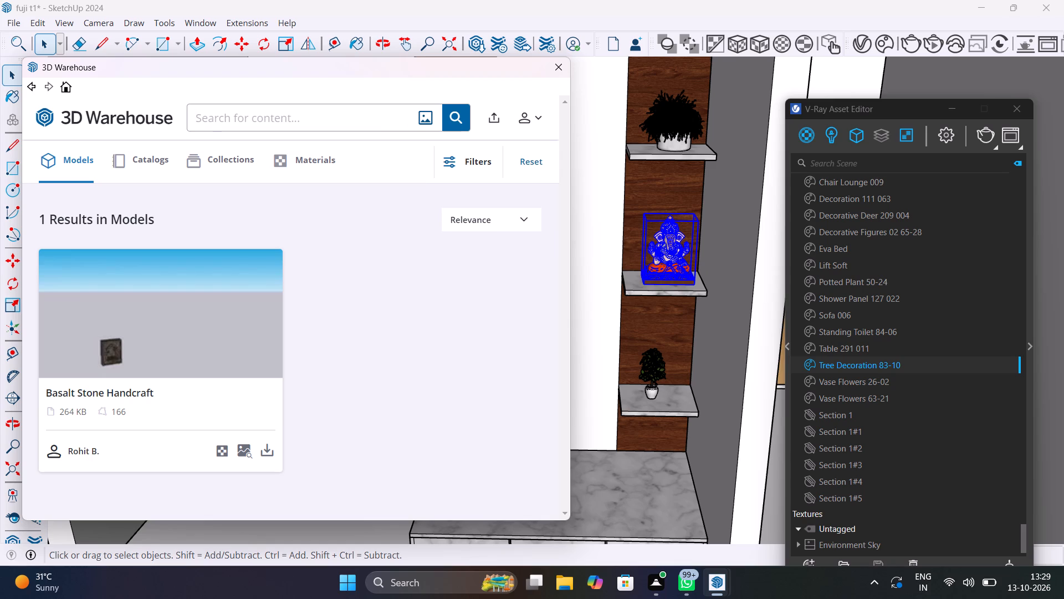
{"action": "type", "text": "omsymb"}
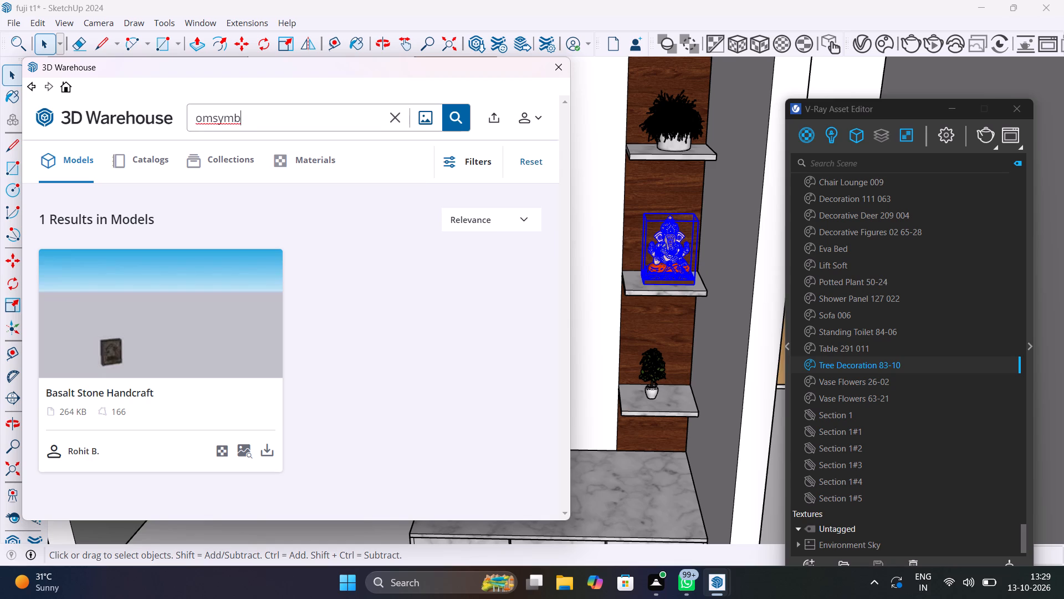
{"action": "type", "text": "ol"}
{"action": "key", "text": "Return"}
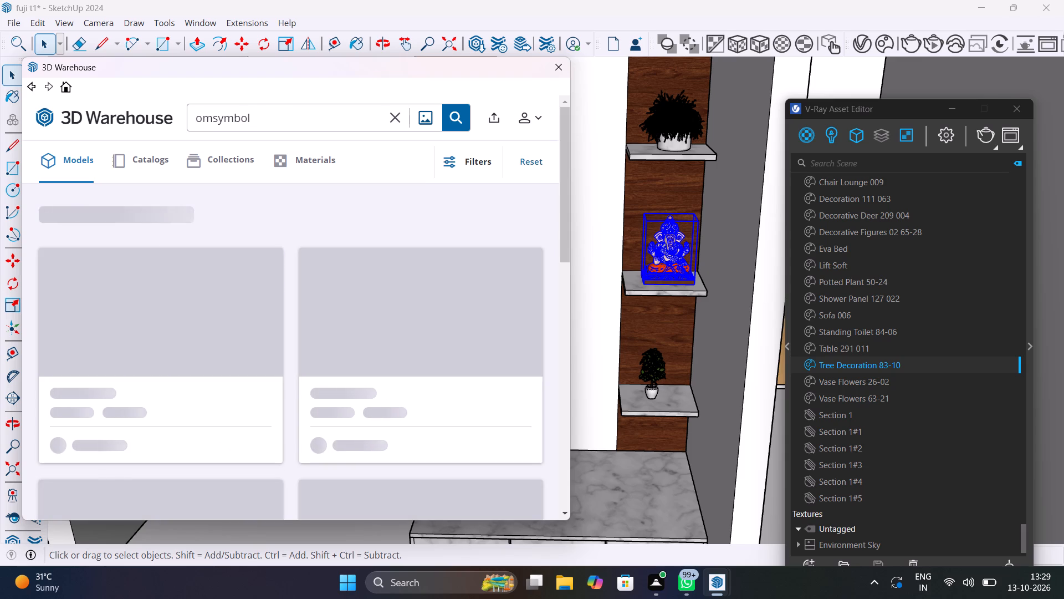
Correct the 3D Warehouse search query to "om symbol" and run the search again.
{"action": "key", "text": "BackSpace"}
{"action": "key", "text": "BackSpace"}
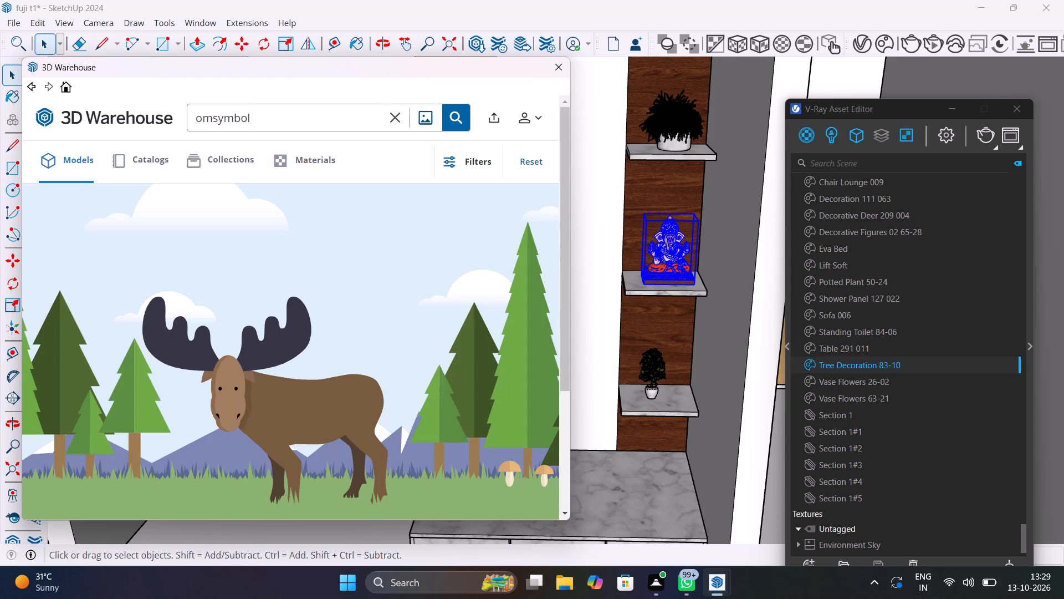
{"action": "left_click", "coordinate": [213, 123]}
{"action": "key", "text": "space"}
{"action": "key", "text": "Return"}
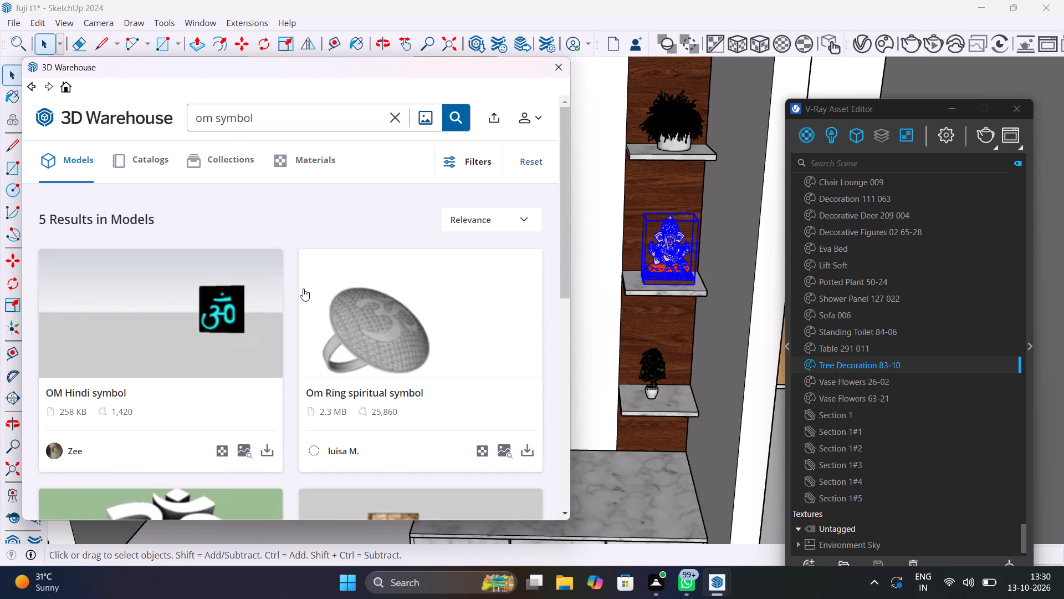
Look through the om symbol model results for a piece suited to the pooja wall, and close 3D Warehouse.
{"action": "scroll", "coordinate": [308, 342], "scroll_direction": "down", "scroll_amount": 7}
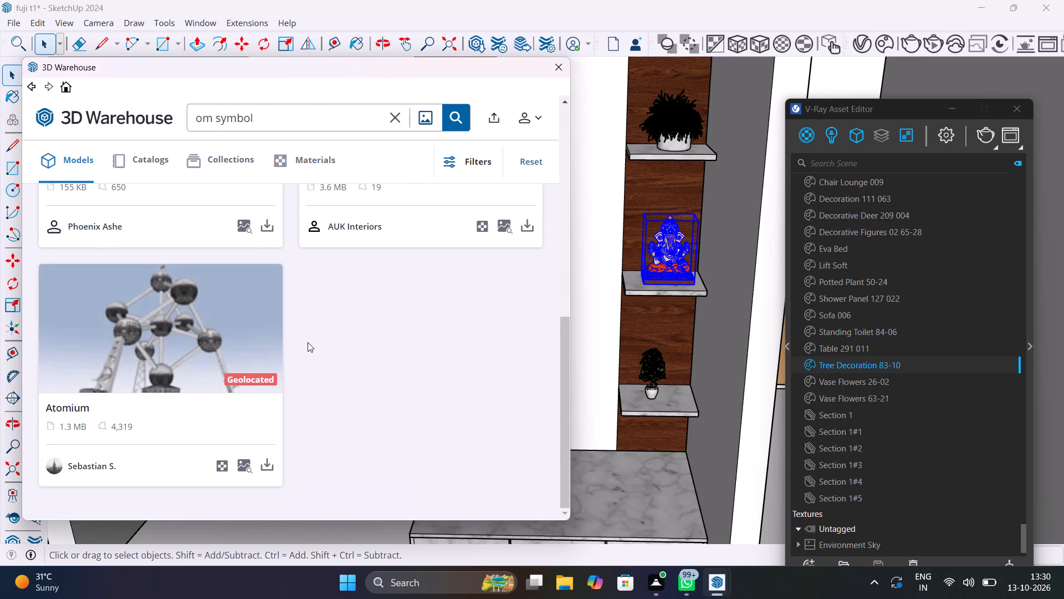
{"action": "scroll", "coordinate": [308, 342], "scroll_direction": "down", "scroll_amount": 4}
{"action": "scroll", "coordinate": [308, 342], "scroll_direction": "up", "scroll_amount": 8}
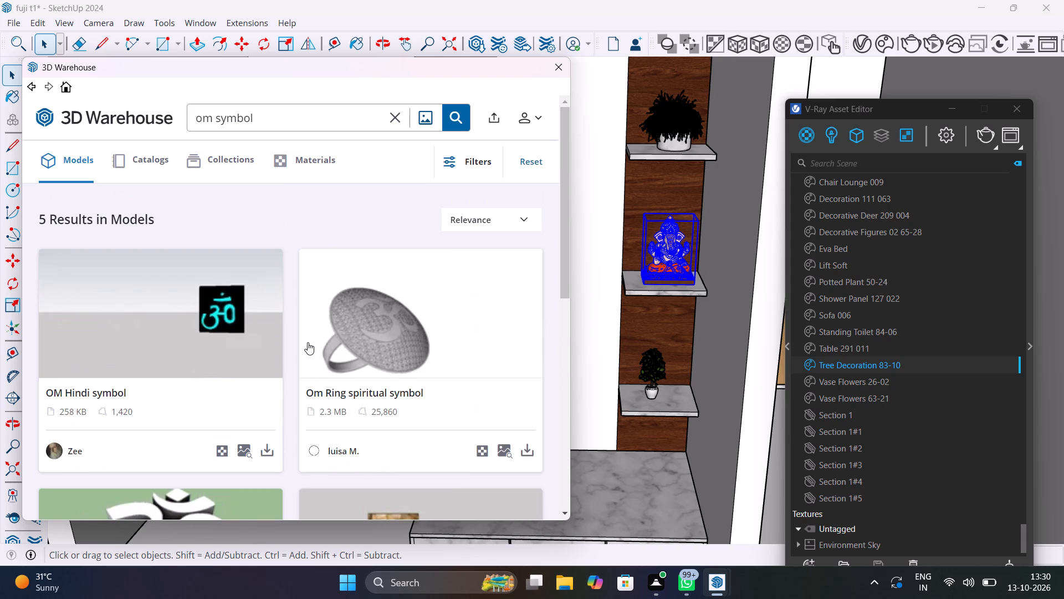
{"action": "scroll", "coordinate": [308, 342], "scroll_direction": "up", "scroll_amount": 9}
{"action": "left_click", "coordinate": [561, 68]}
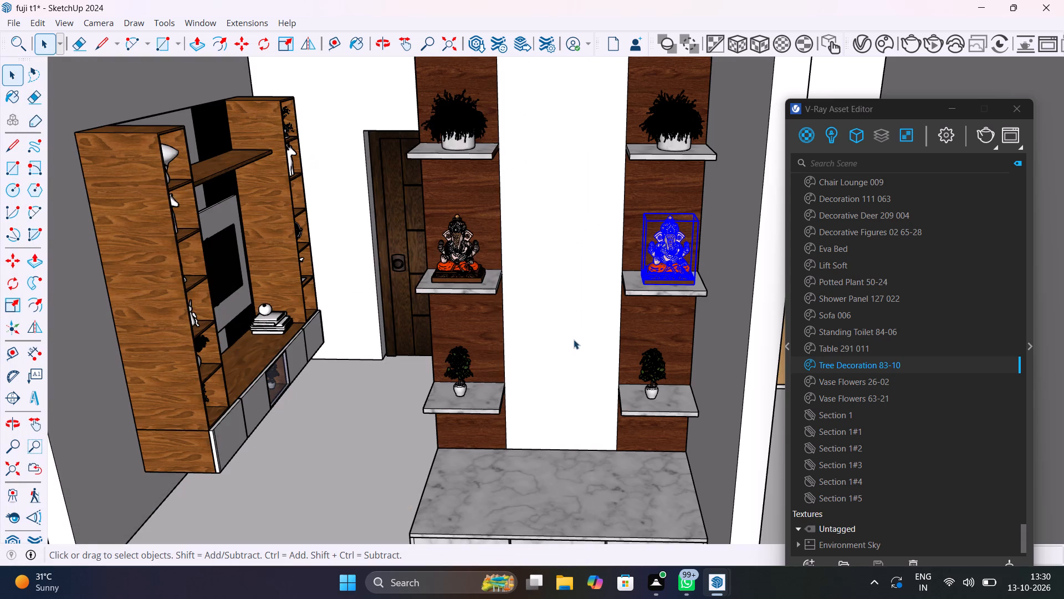
Deselect the Ganesha idol on the pooja wall shelf and close the V-Ray Asset Editor.
{"action": "scroll", "coordinate": [574, 339], "scroll_direction": "down", "scroll_amount": 6}
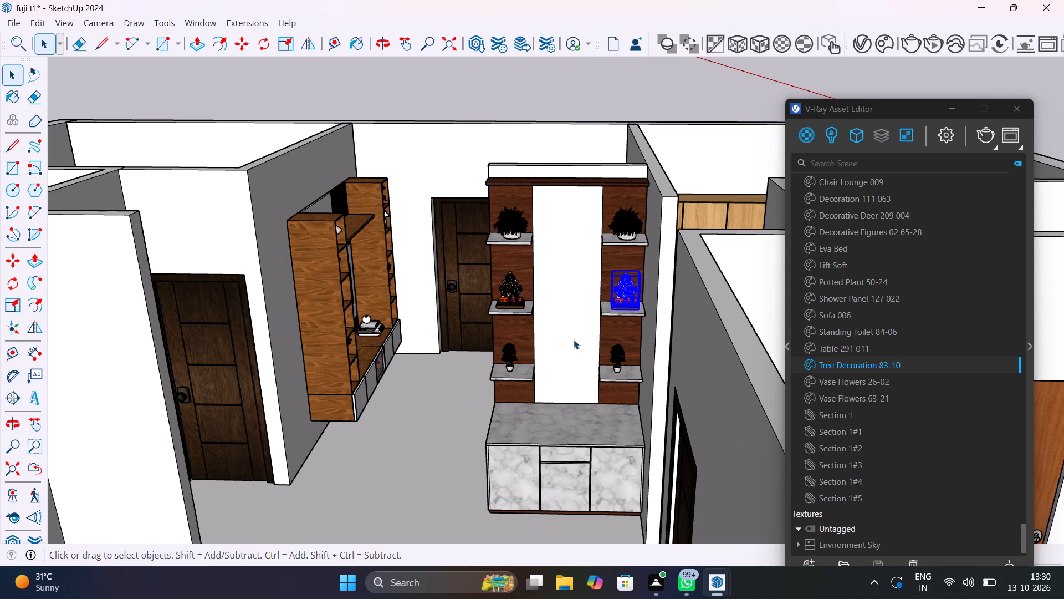
{"action": "scroll", "coordinate": [565, 388], "scroll_direction": "up", "scroll_amount": 5}
{"action": "middle_click_drag", "start_coordinate": [570, 395], "coordinate": [724, 391]}
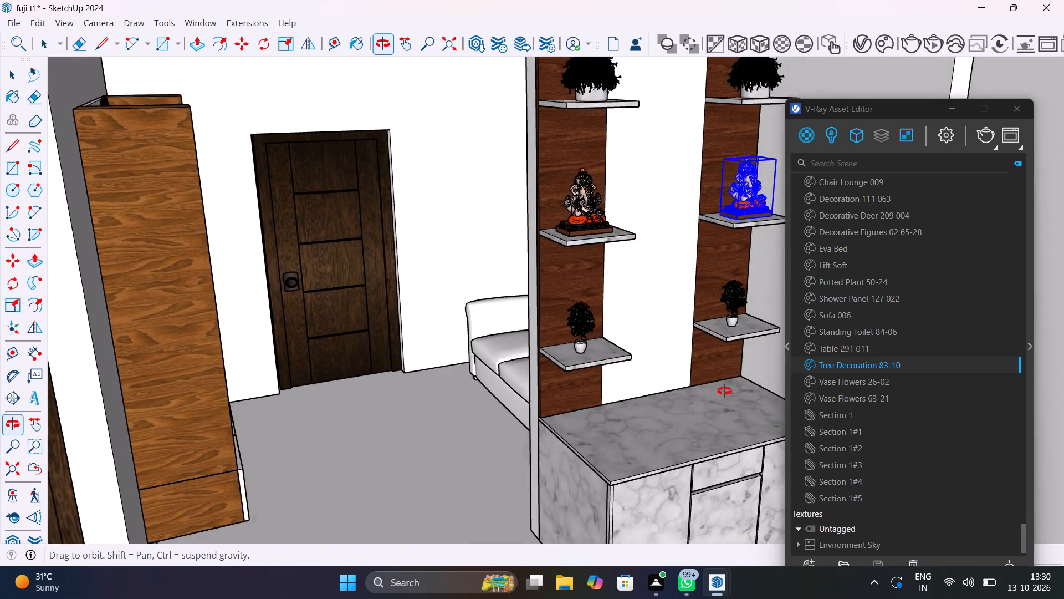
{"action": "middle_click_drag", "start_coordinate": [724, 391], "coordinate": [605, 388]}
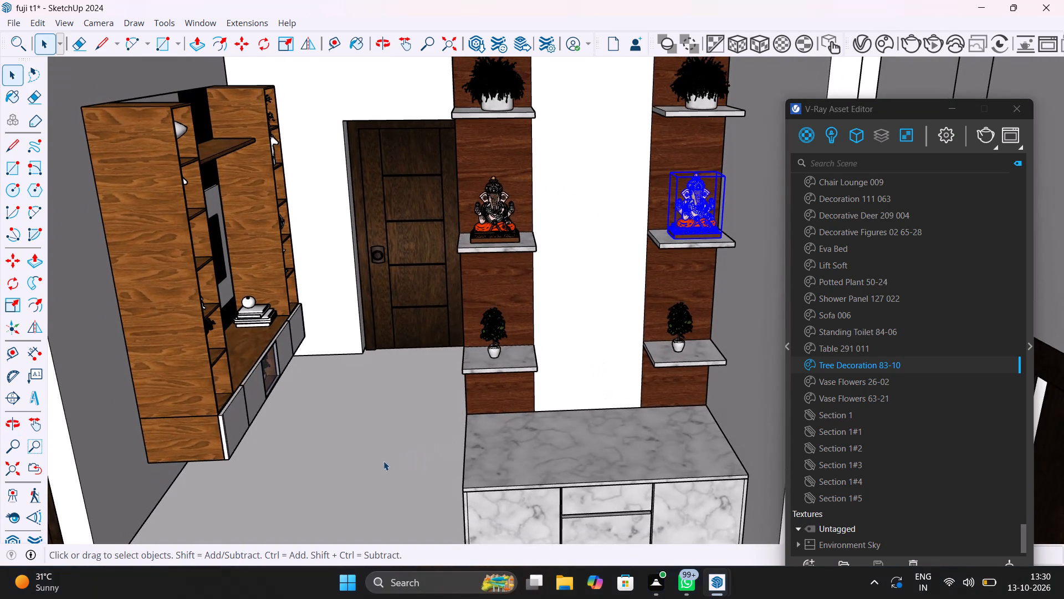
{"action": "left_click", "coordinate": [381, 461]}
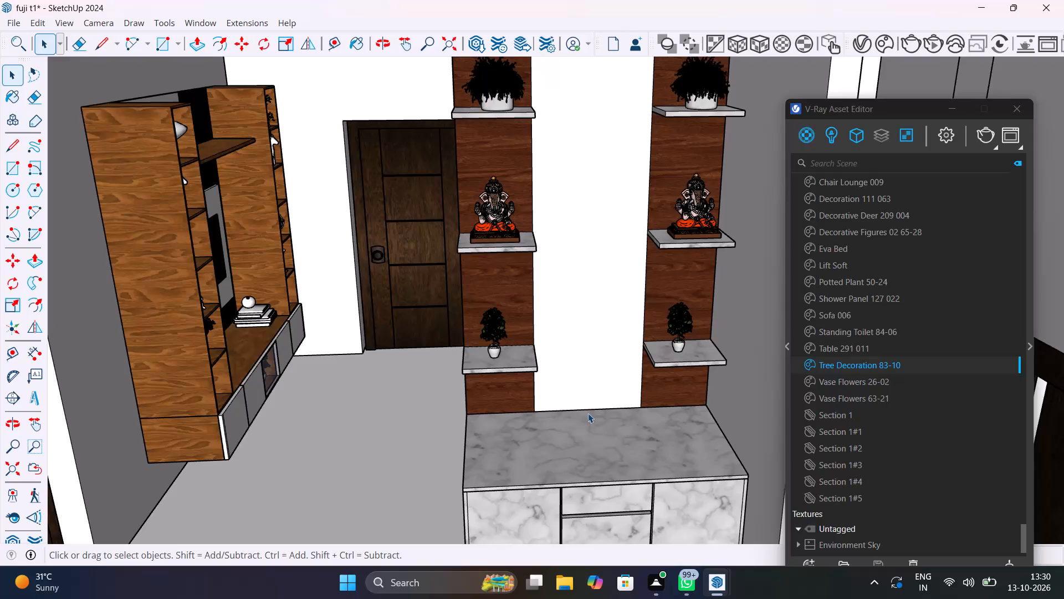
{"action": "left_click", "coordinate": [1007, 109]}
Reopen 3D Warehouse, search its models for "krishna god", check the results and close it.
{"action": "left_click", "coordinate": [216, 22]}
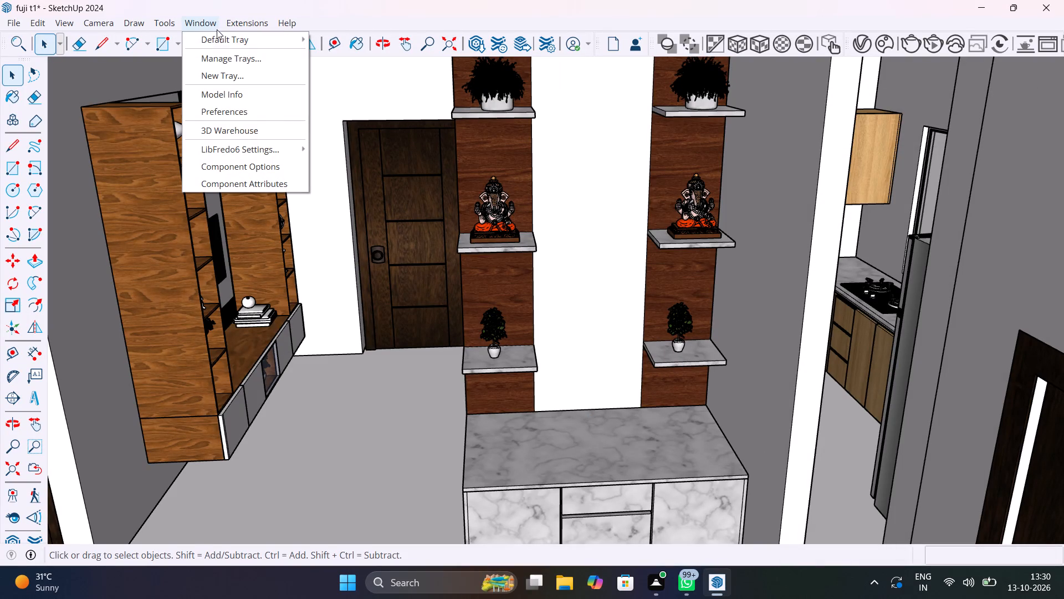
{"action": "left_click", "coordinate": [253, 125]}
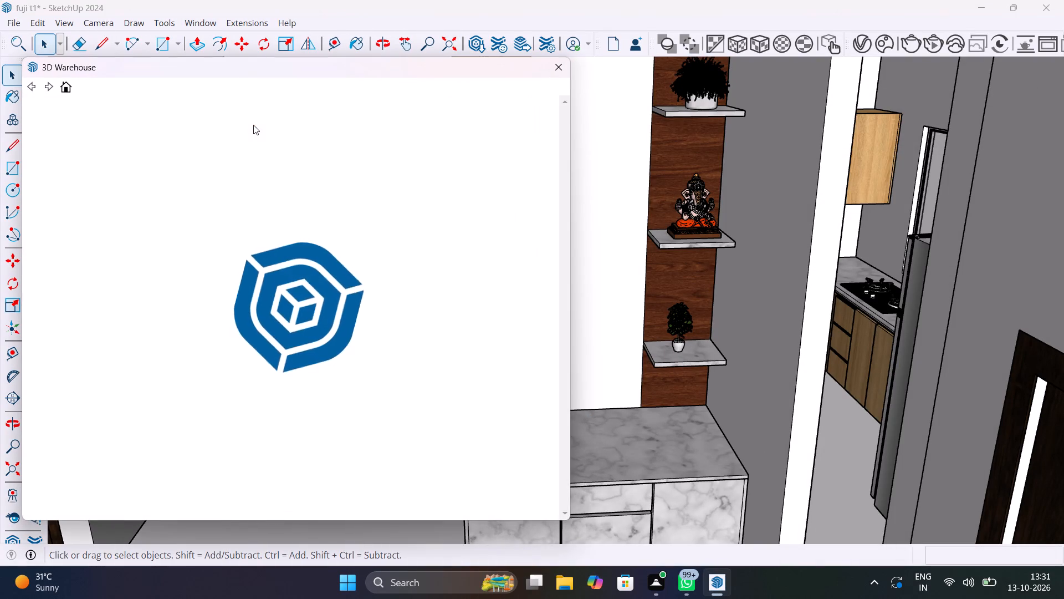
{"action": "left_click", "coordinate": [402, 119]}
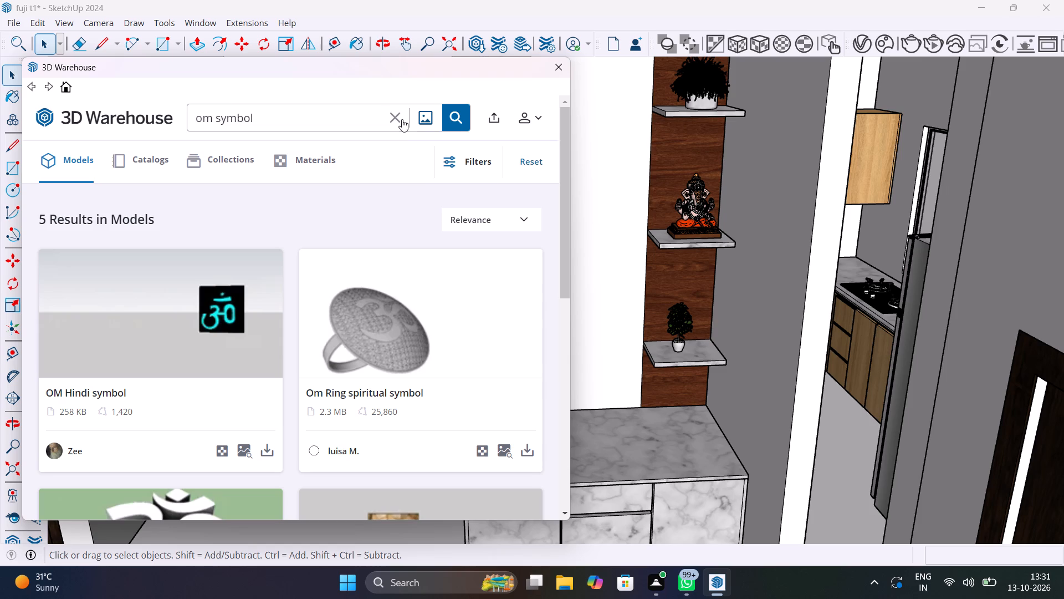
{"action": "type", "text": "krishna"}
{"action": "key", "text": "space"}
{"action": "type", "text": "god"}
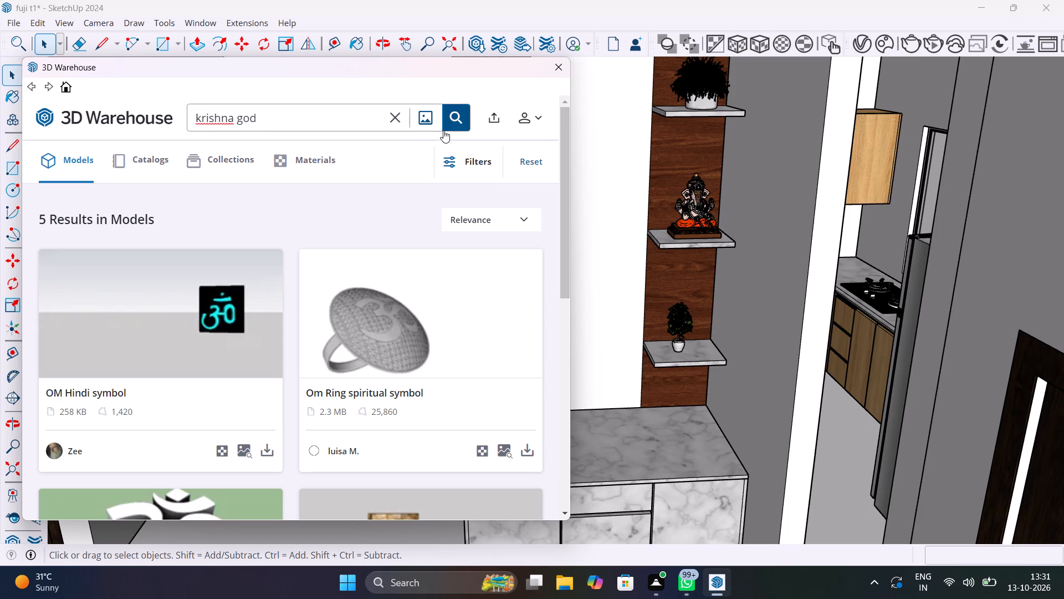
{"action": "left_click", "coordinate": [452, 120]}
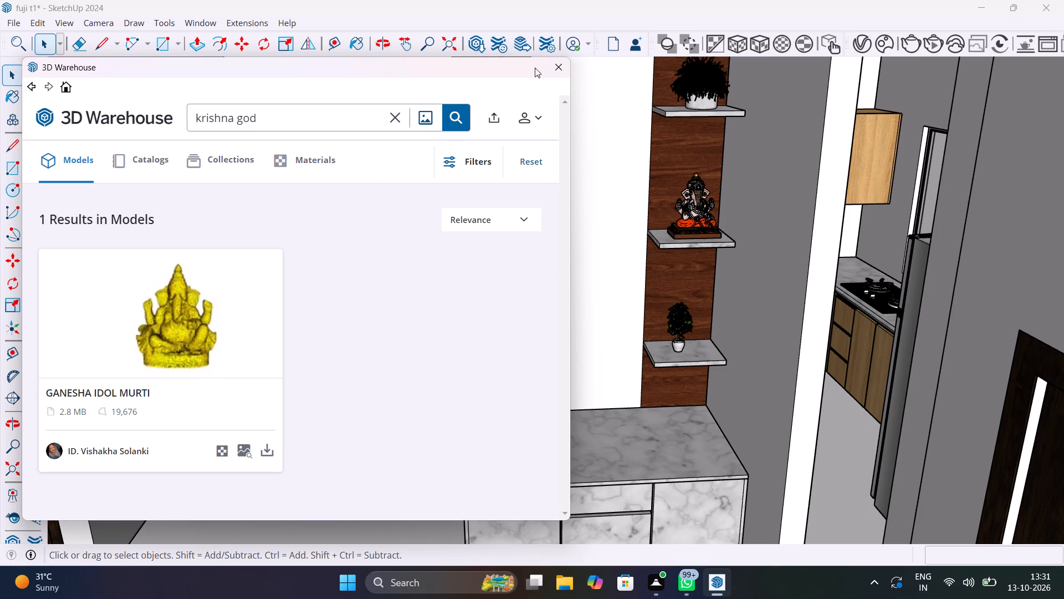
{"action": "left_click", "coordinate": [551, 67]}
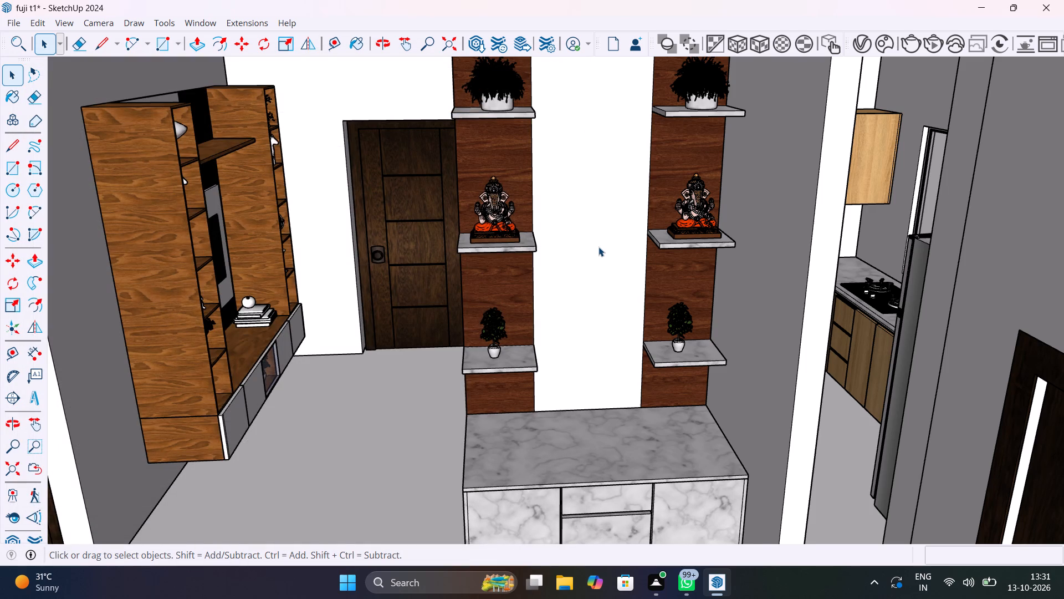
Examine the pooja unit with its marble cabinet and the furnished apartment layout from several angles.
{"action": "scroll", "coordinate": [598, 247], "scroll_direction": "down", "scroll_amount": 10}
{"action": "middle_click_drag", "start_coordinate": [602, 288], "coordinate": [717, 459]}
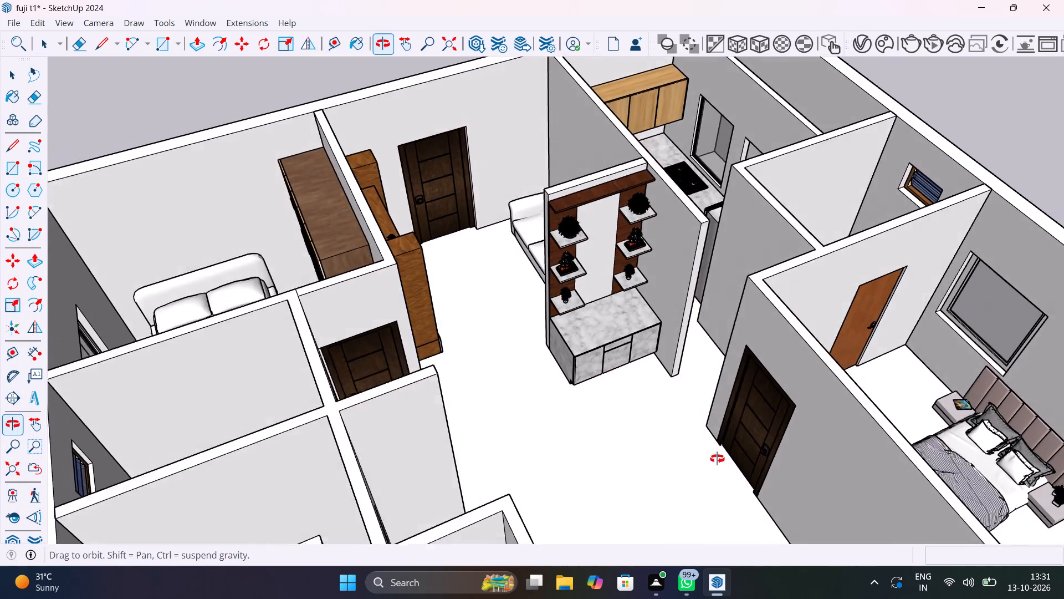
{"action": "middle_click_drag", "start_coordinate": [717, 459], "coordinate": [606, 328]}
{"action": "scroll", "coordinate": [606, 329], "scroll_direction": "up", "scroll_amount": 10}
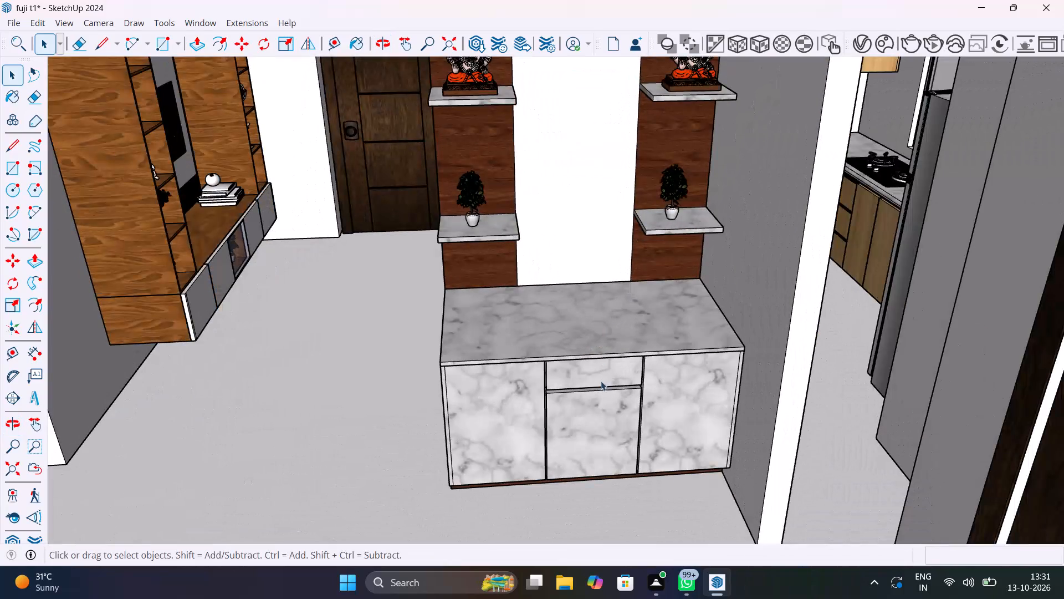
{"action": "scroll", "coordinate": [580, 398], "scroll_direction": "up", "scroll_amount": 4}
{"action": "middle_click_drag", "start_coordinate": [579, 398], "coordinate": [581, 395]}
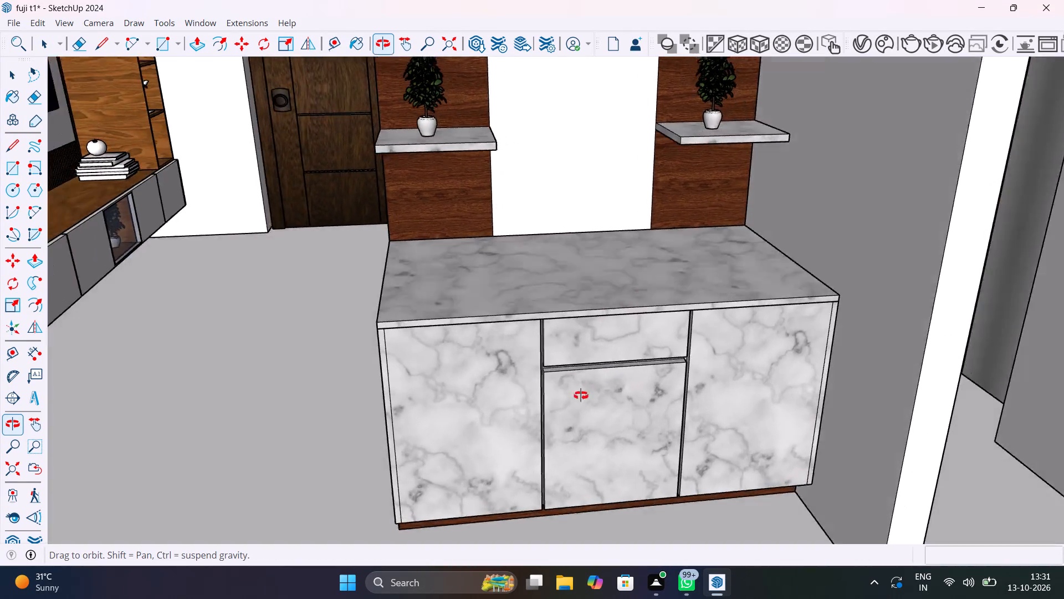
{"action": "middle_click_drag", "start_coordinate": [581, 395], "coordinate": [570, 419]}
{"action": "scroll", "coordinate": [570, 420], "scroll_direction": "down", "scroll_amount": 18}
{"action": "scroll", "coordinate": [570, 419], "scroll_direction": "down", "scroll_amount": 6}
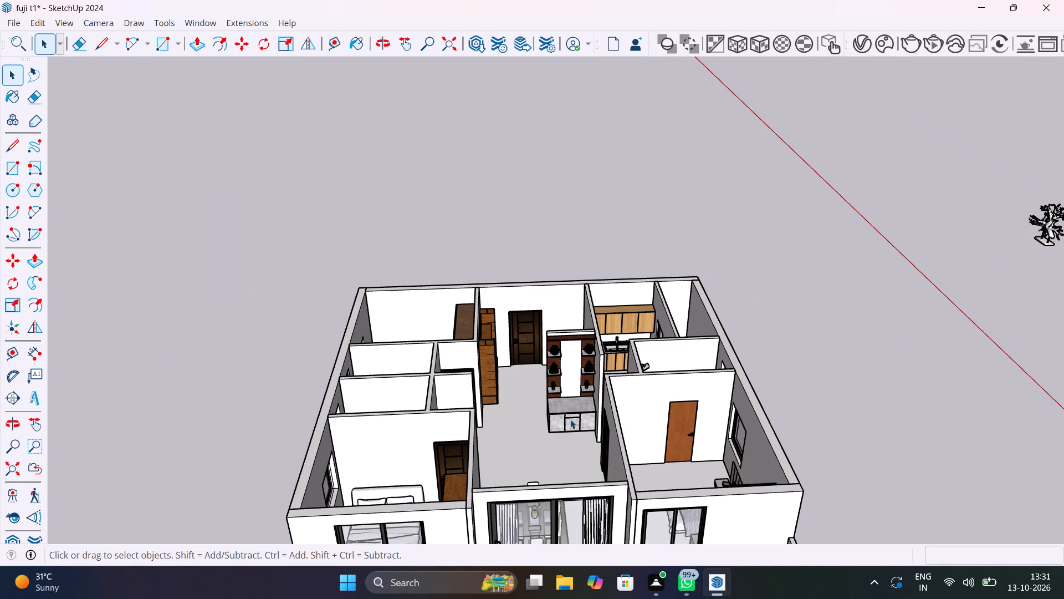
{"action": "middle_click_drag", "start_coordinate": [570, 419], "coordinate": [537, 409], "text": "shift"}
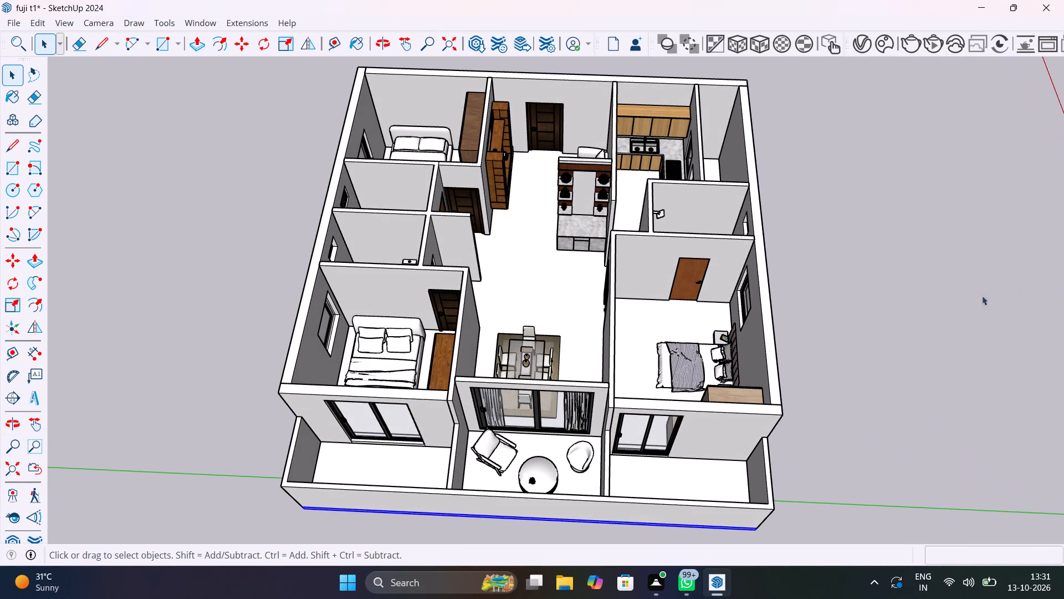
{"action": "left_click", "coordinate": [884, 298]}
{"action": "middle_click_drag", "start_coordinate": [804, 321], "coordinate": [531, 399]}
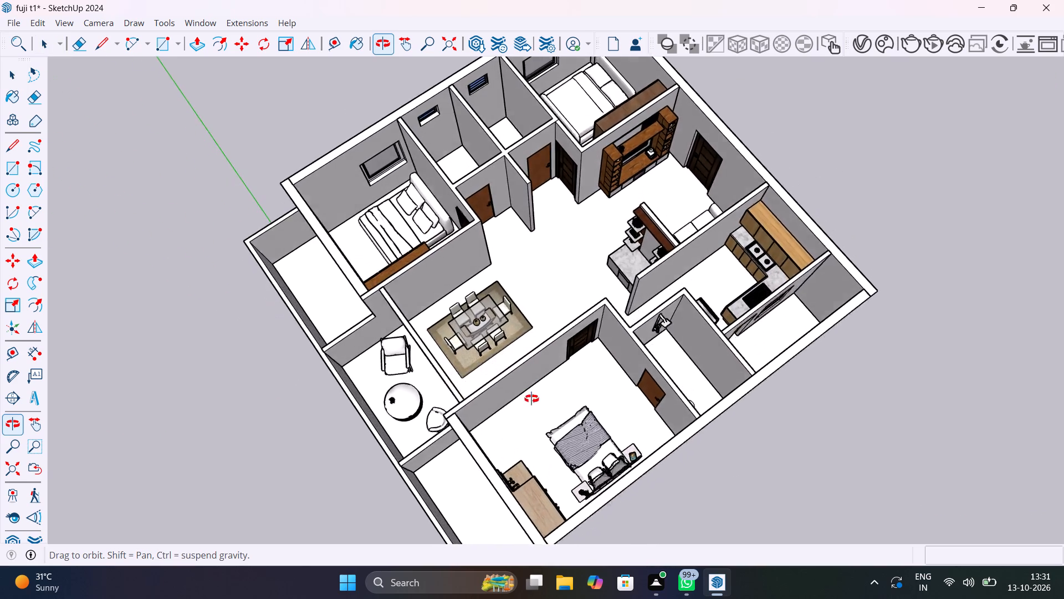
{"action": "middle_click_drag", "start_coordinate": [531, 399], "coordinate": [796, 460]}
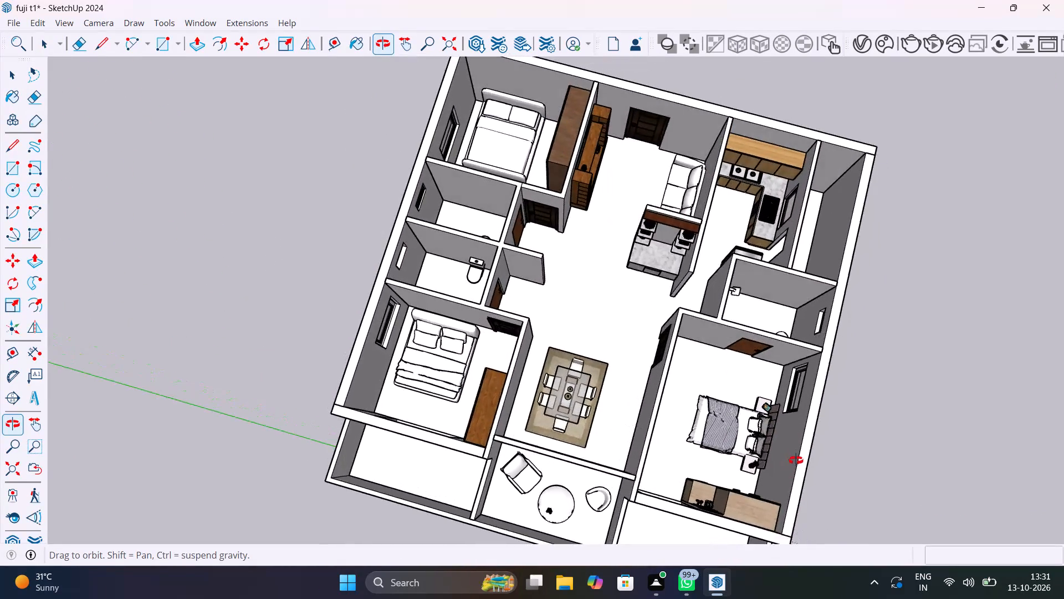
Render an elevated view of the whole furnished apartment in V-Ray, inspect the image enlarged, and close the frame buffer.
{"action": "middle_click_drag", "start_coordinate": [796, 460], "coordinate": [908, 400]}
{"action": "left_click", "coordinate": [911, 44]}
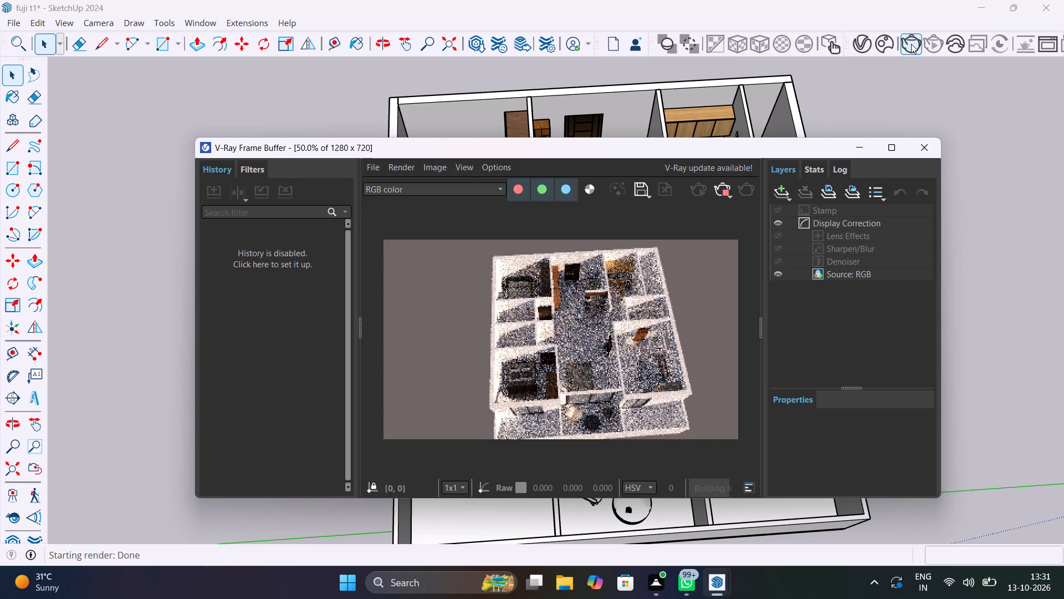
{"action": "left_click", "coordinate": [889, 146]}
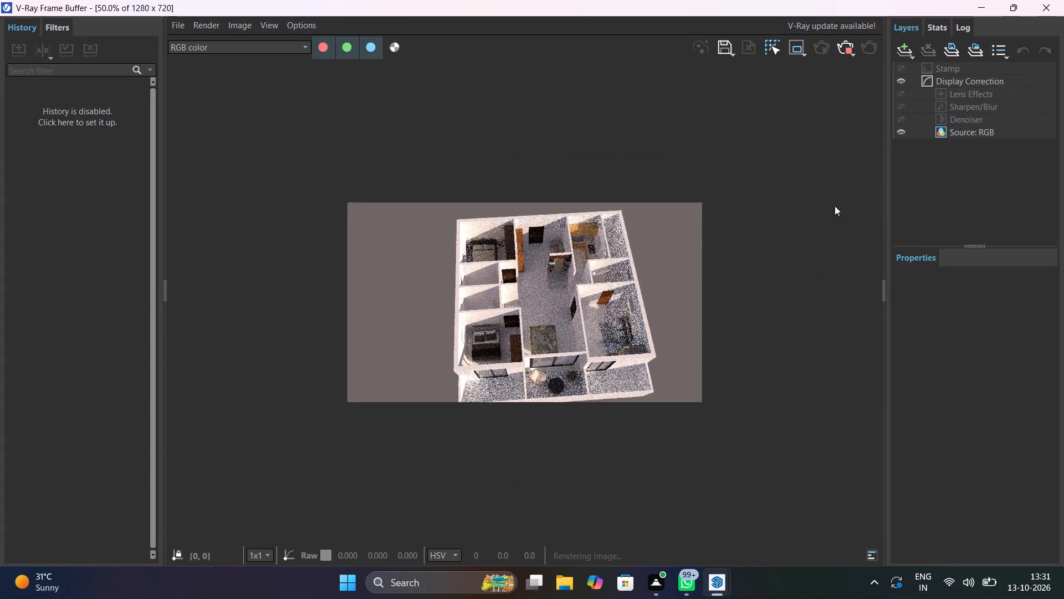
{"action": "scroll", "coordinate": [555, 395], "scroll_direction": "up", "scroll_amount": 1}
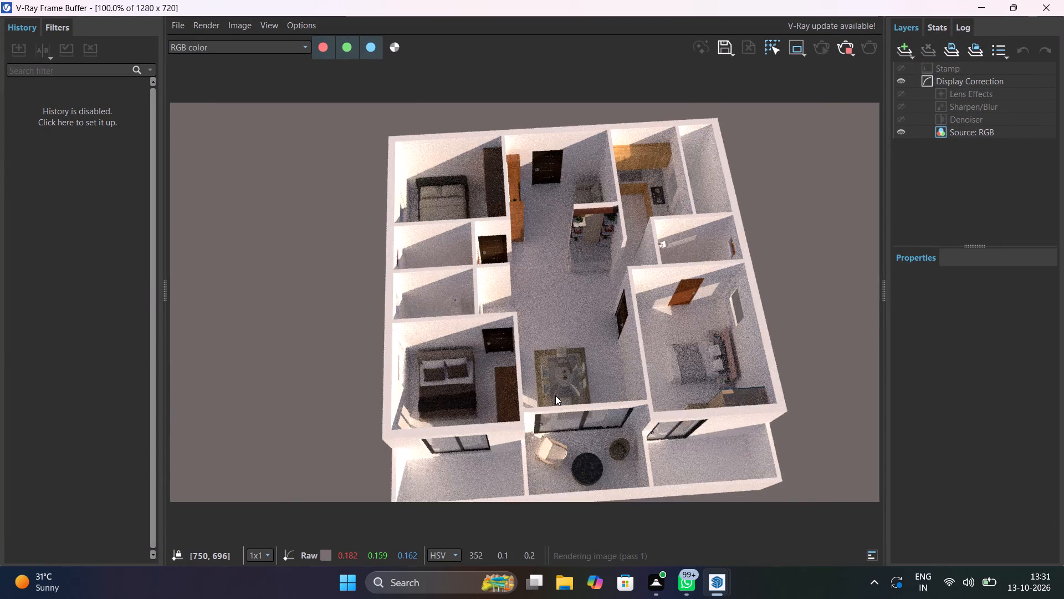
{"action": "scroll", "coordinate": [555, 395], "scroll_direction": "up", "scroll_amount": 1}
{"action": "scroll", "coordinate": [555, 395], "scroll_direction": "down", "scroll_amount": 1}
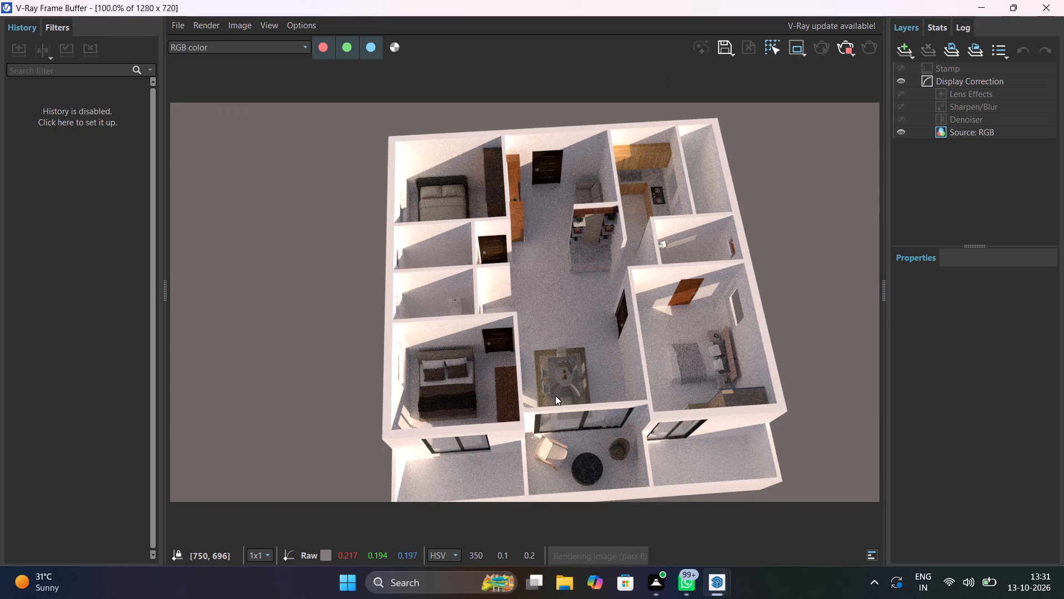
{"action": "scroll", "coordinate": [555, 395], "scroll_direction": "down", "scroll_amount": 1}
{"action": "scroll", "coordinate": [555, 395], "scroll_direction": "up", "scroll_amount": 1}
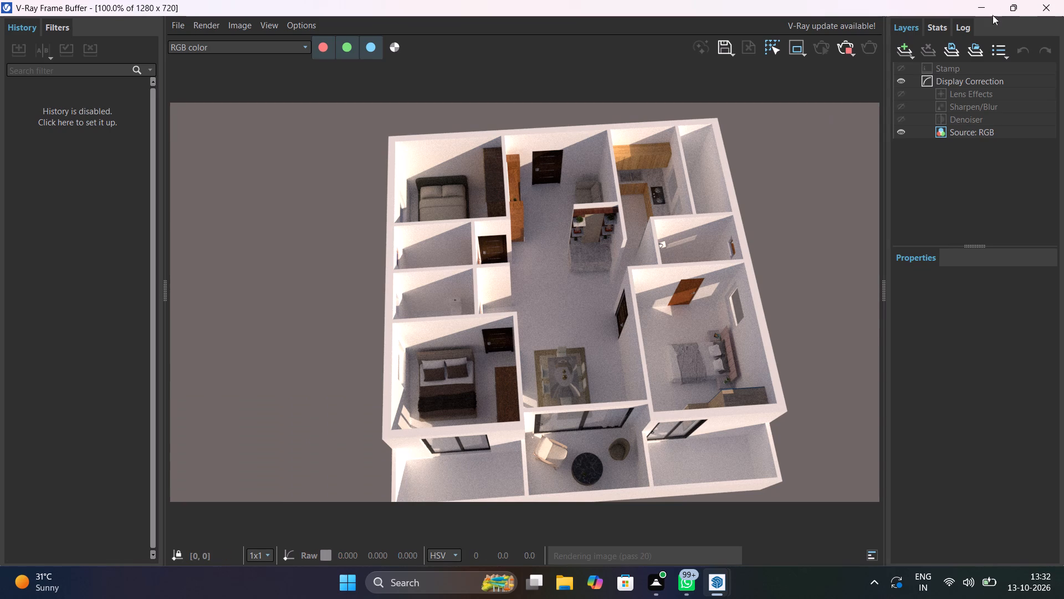
{"action": "left_click", "coordinate": [1043, 4]}
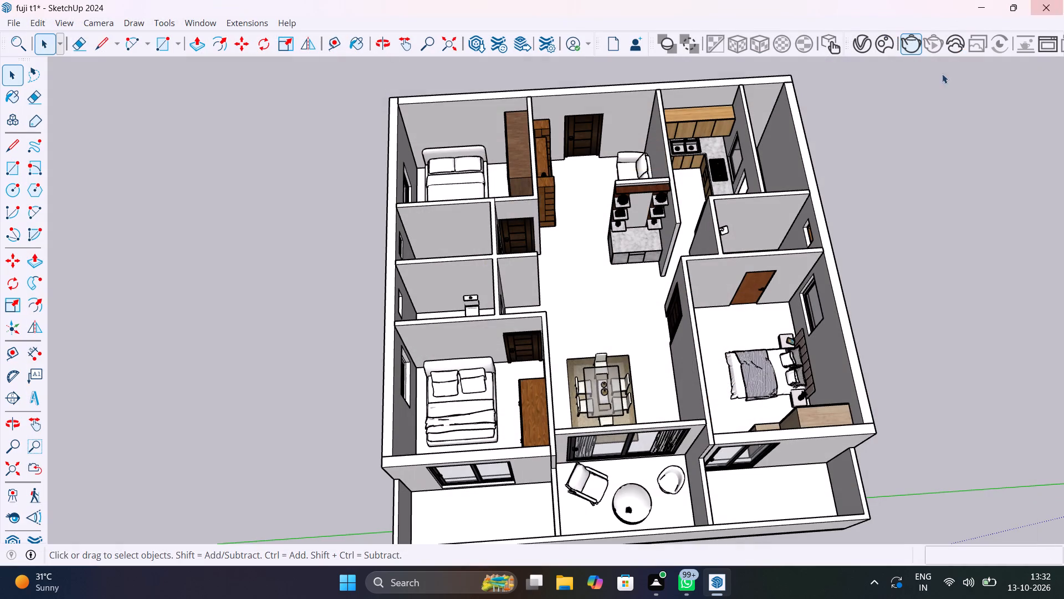
Examine the furnished apartment model from several elevated angles, including the balcony side and the bedroom and bathroom exterior wall.
{"action": "middle_click_drag", "start_coordinate": [821, 296], "coordinate": [762, 271]}
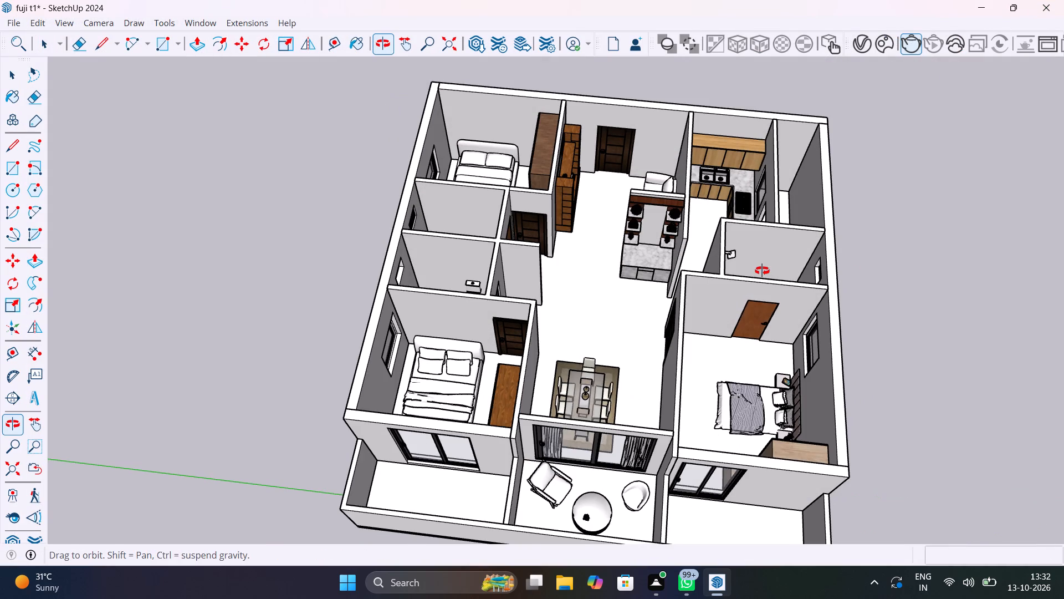
{"action": "middle_click_drag", "start_coordinate": [762, 271], "coordinate": [775, 399]}
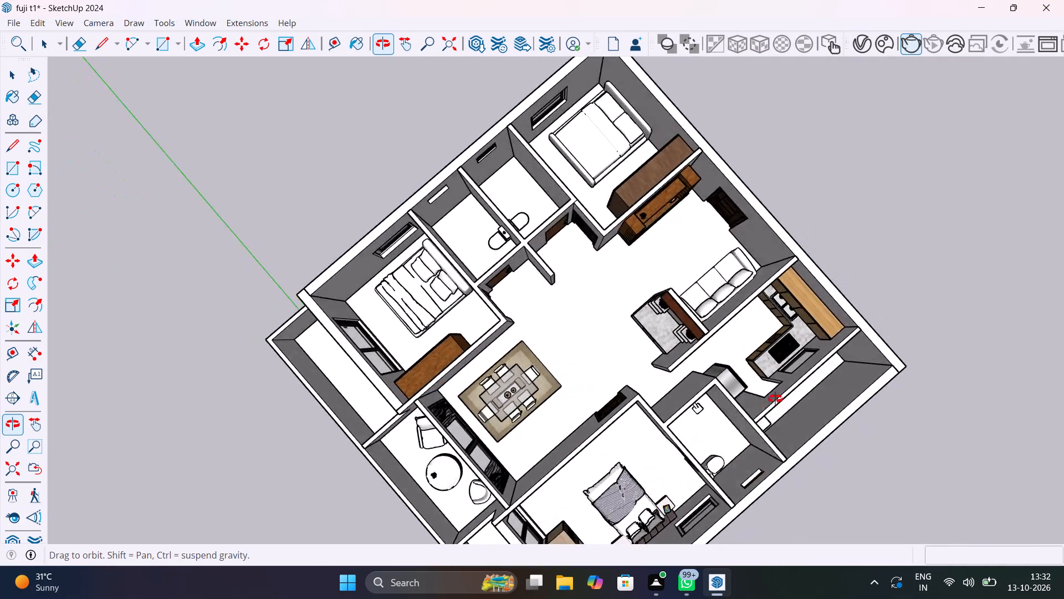
{"action": "middle_click_drag", "start_coordinate": [775, 399], "coordinate": [864, 230]}
{"action": "scroll", "coordinate": [582, 366], "scroll_direction": "down", "scroll_amount": 1}
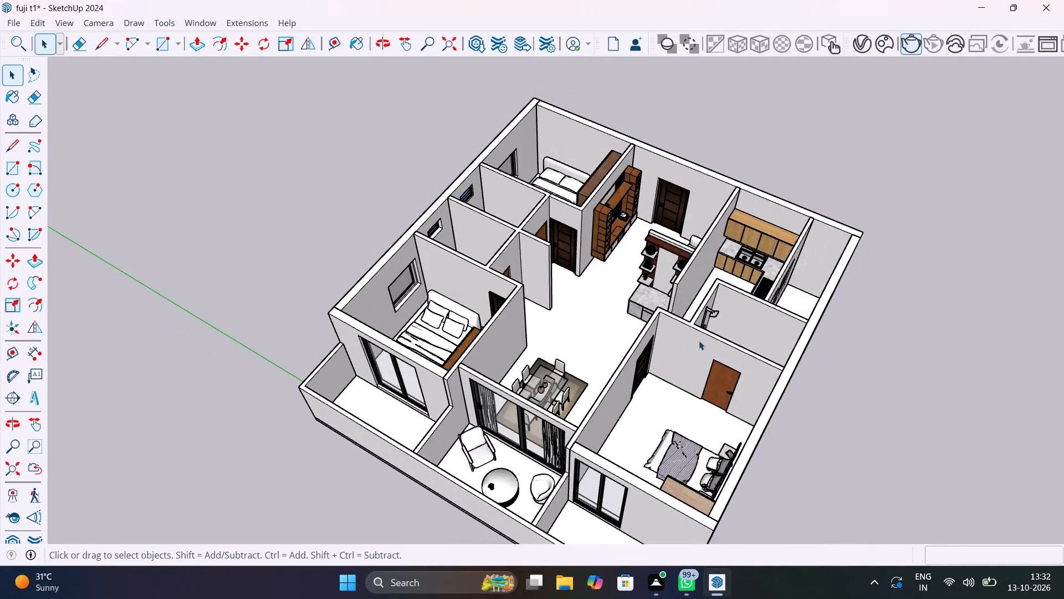
{"action": "middle_click_drag", "start_coordinate": [646, 395], "coordinate": [927, 369]}
{"action": "scroll", "coordinate": [727, 429], "scroll_direction": "up", "scroll_amount": 4}
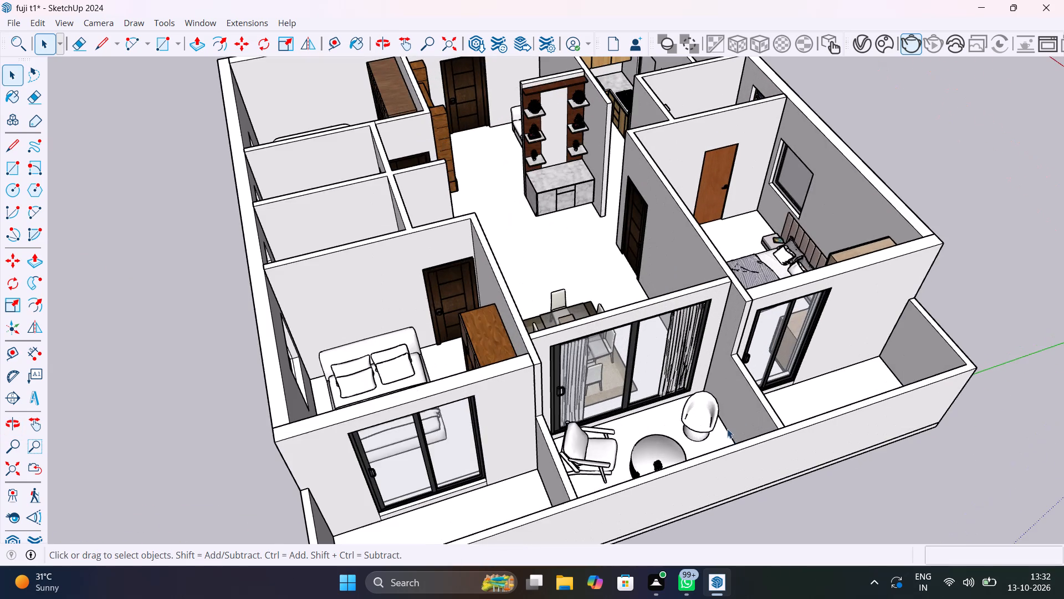
{"action": "scroll", "coordinate": [695, 432], "scroll_direction": "down", "scroll_amount": 5}
{"action": "middle_click_drag", "start_coordinate": [634, 423], "coordinate": [957, 449]}
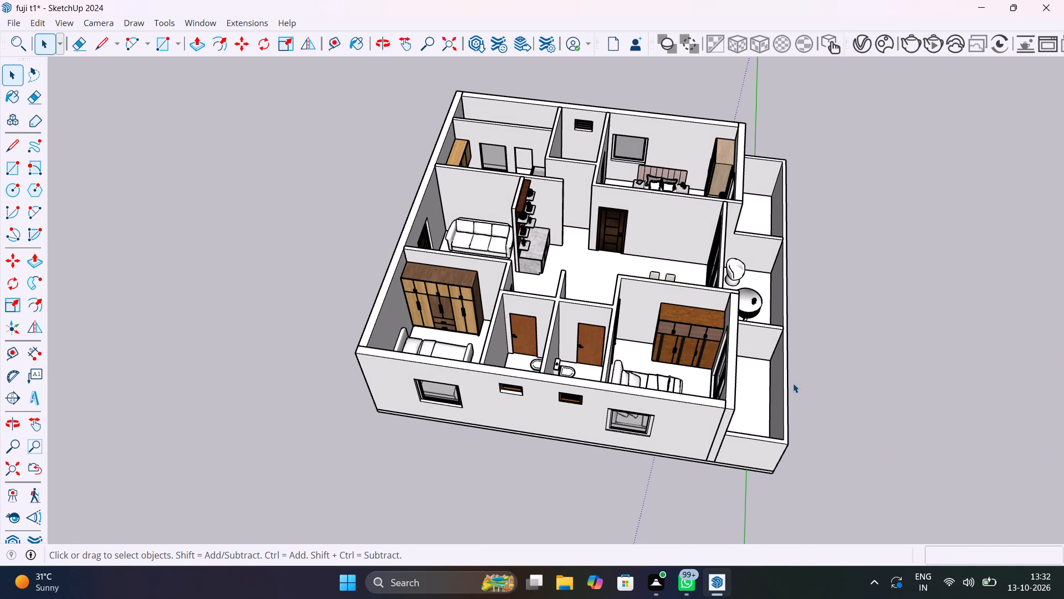
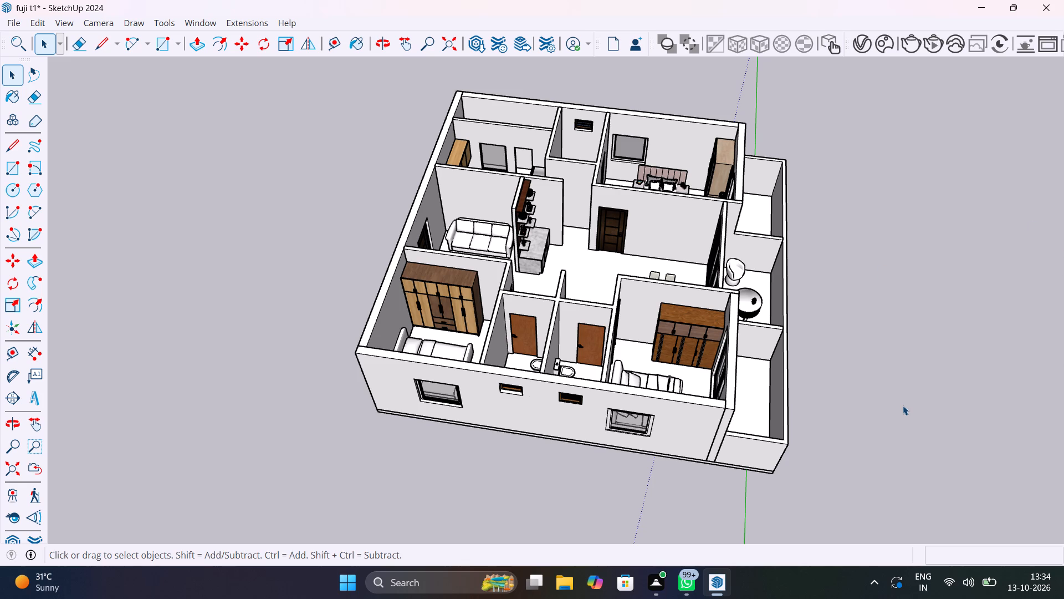
Examine the furnished apartment from elevated angles, including the two-tone wardrobe in the bedroom and the neighbouring bathrooms and second bedroom.
{"action": "middle_click_drag", "start_coordinate": [791, 379], "coordinate": [557, 356]}
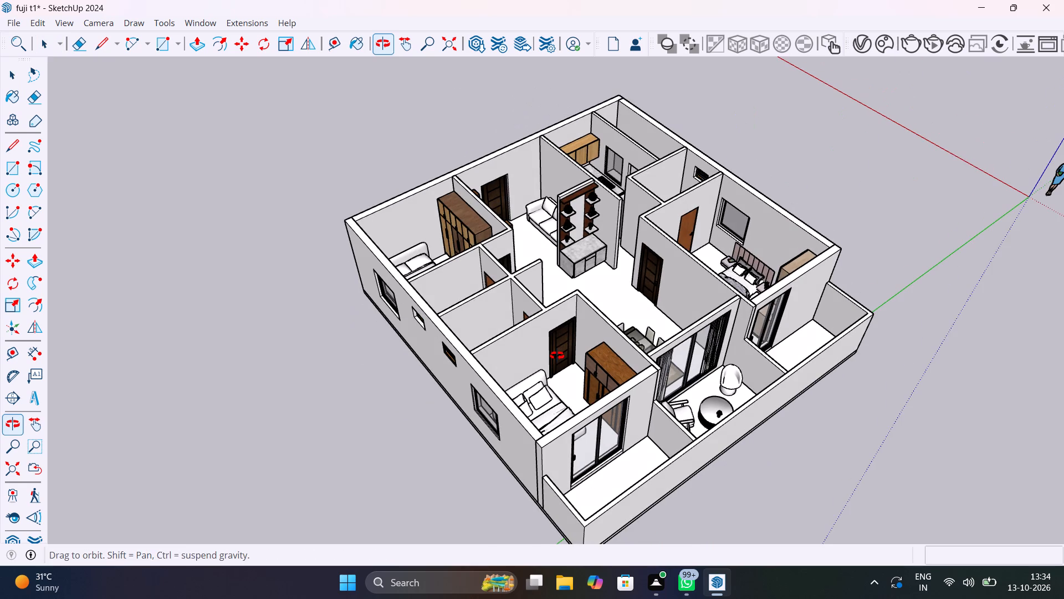
{"action": "middle_click_drag", "start_coordinate": [557, 356], "coordinate": [580, 358]}
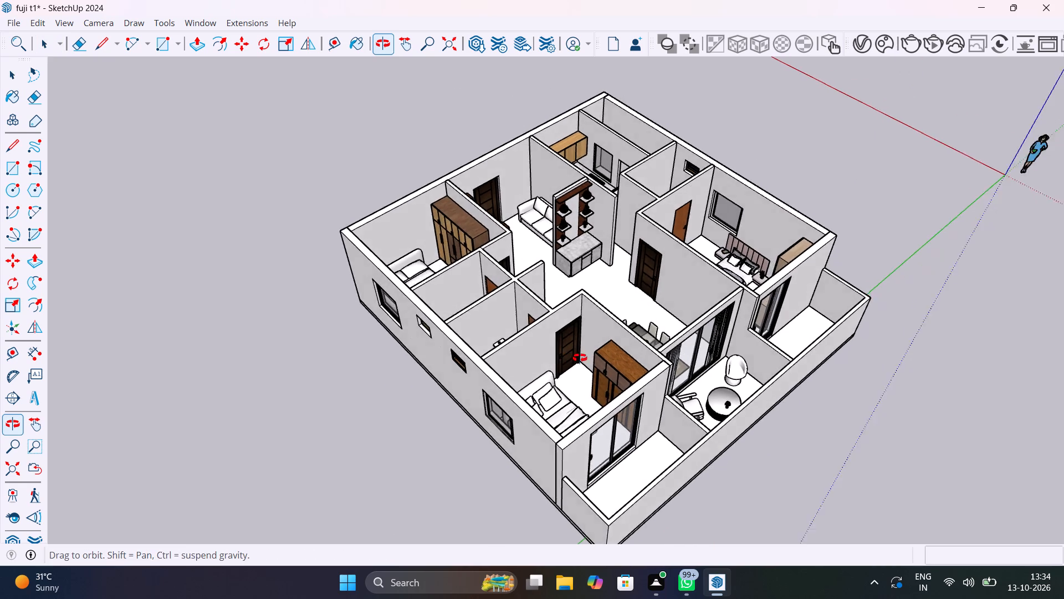
{"action": "middle_click_drag", "start_coordinate": [580, 358], "coordinate": [706, 347]}
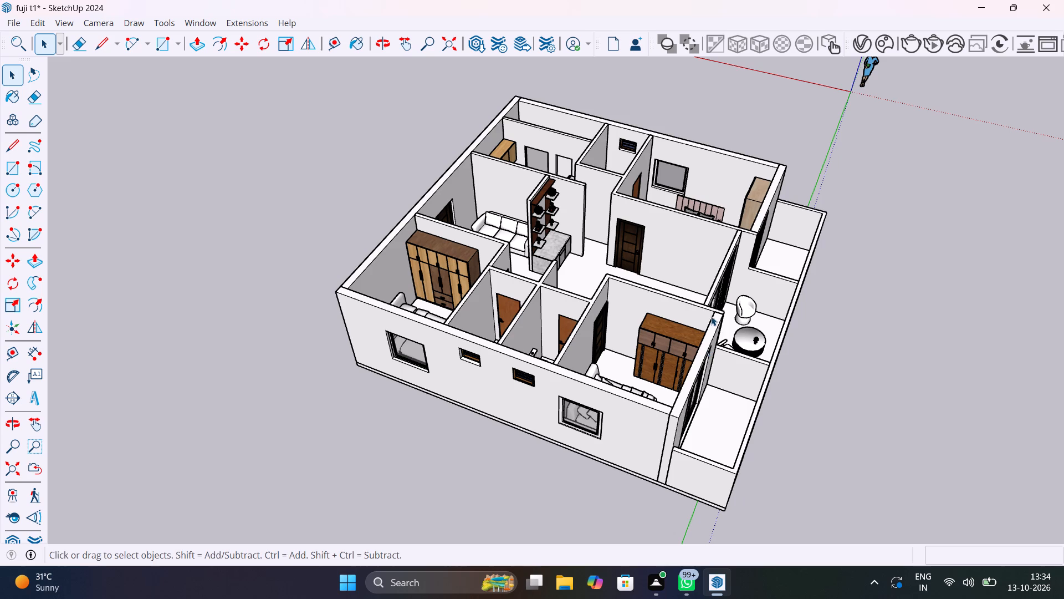
{"action": "scroll", "coordinate": [474, 268], "scroll_direction": "up", "scroll_amount": 15}
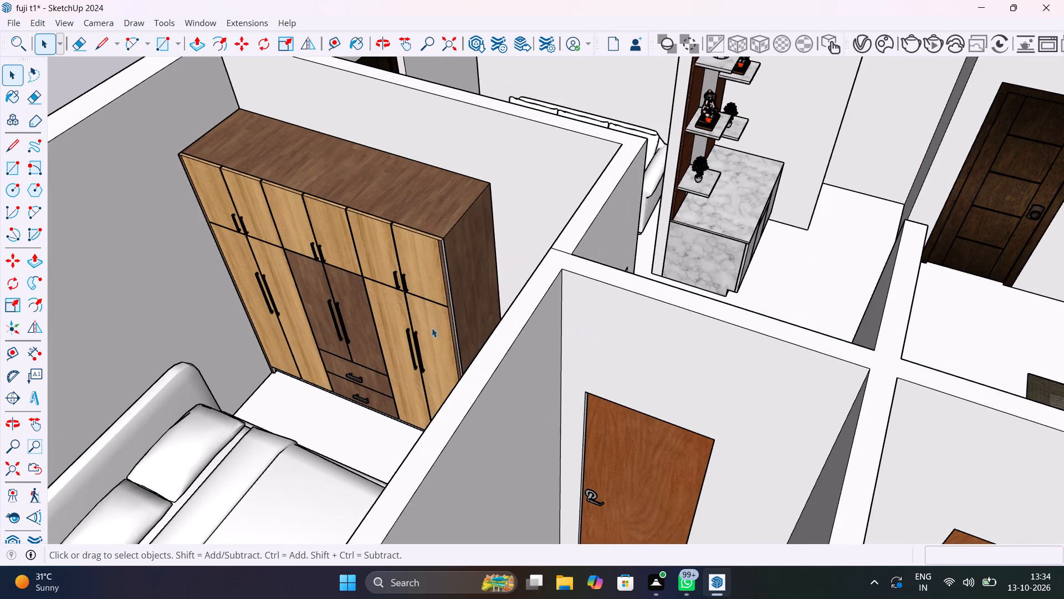
{"action": "middle_click_drag", "start_coordinate": [432, 327], "coordinate": [597, 331]}
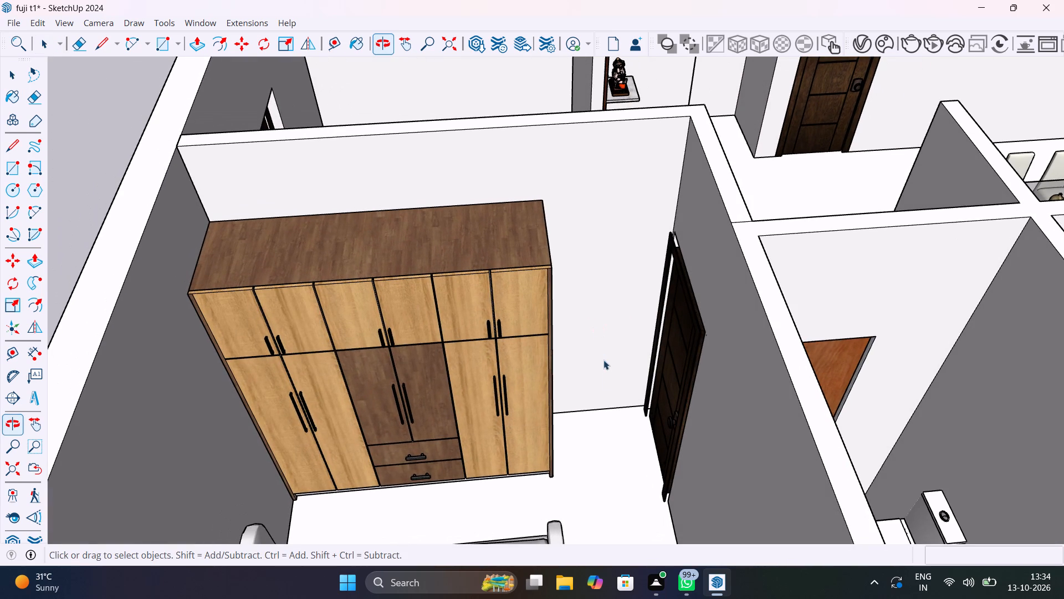
{"action": "scroll", "coordinate": [611, 392], "scroll_direction": "down", "scroll_amount": 9}
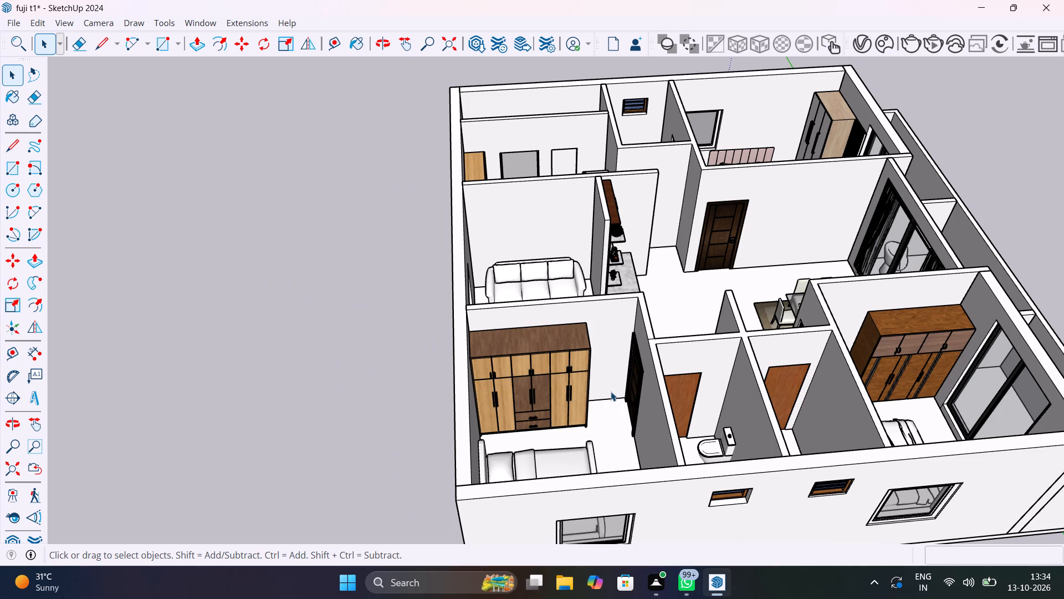
{"action": "scroll", "coordinate": [611, 392], "scroll_direction": "down", "scroll_amount": 6}
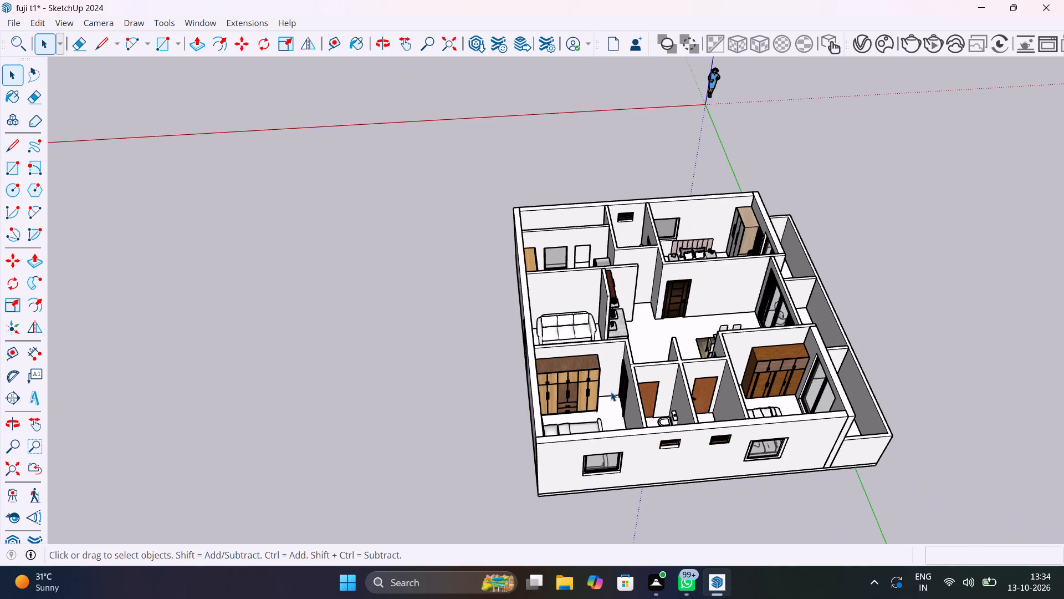
{"action": "scroll", "coordinate": [735, 424], "scroll_direction": "up", "scroll_amount": 9}
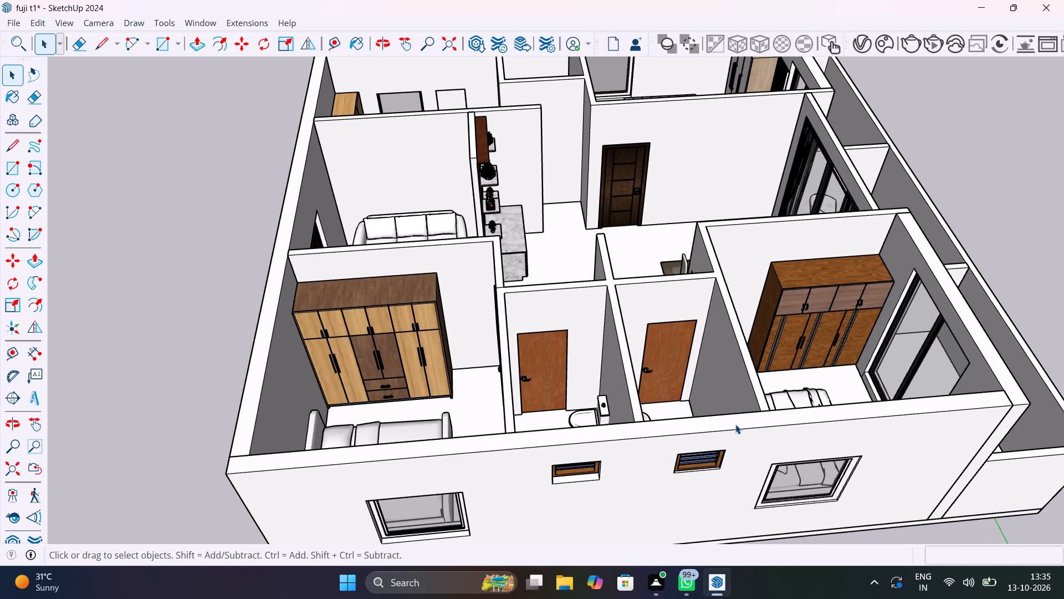
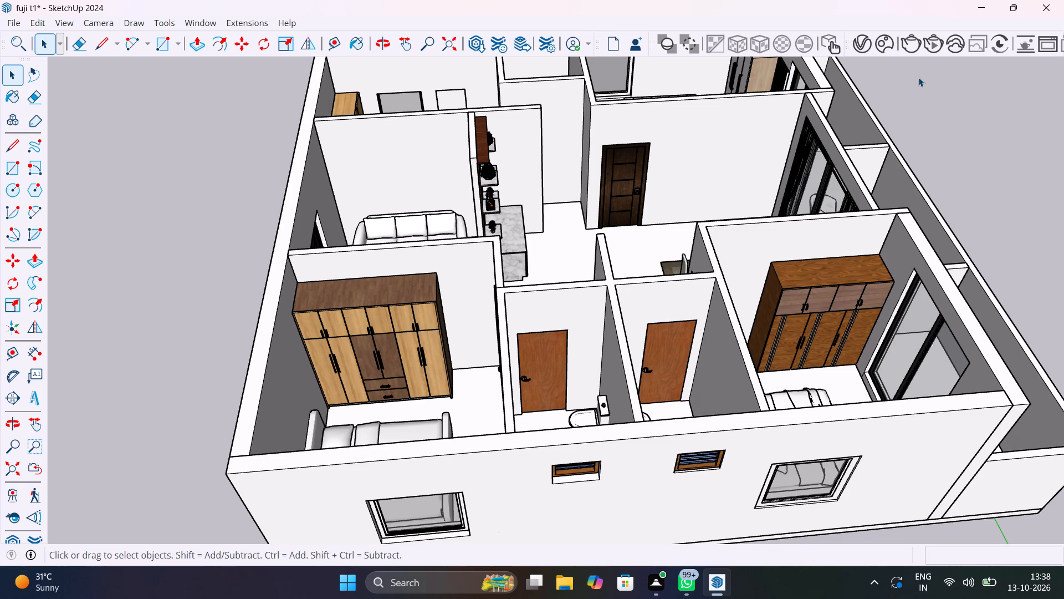
Select the outer boundary wall running along the balcony side of the apartment.
{"action": "left_click_drag", "start_coordinate": [918, 77], "coordinate": [827, 63]}
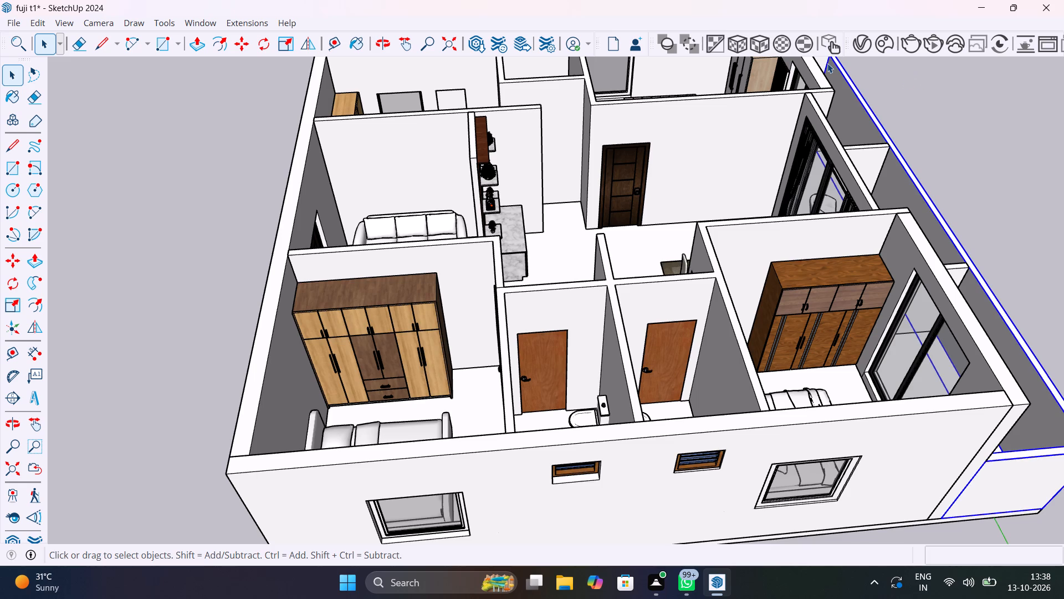
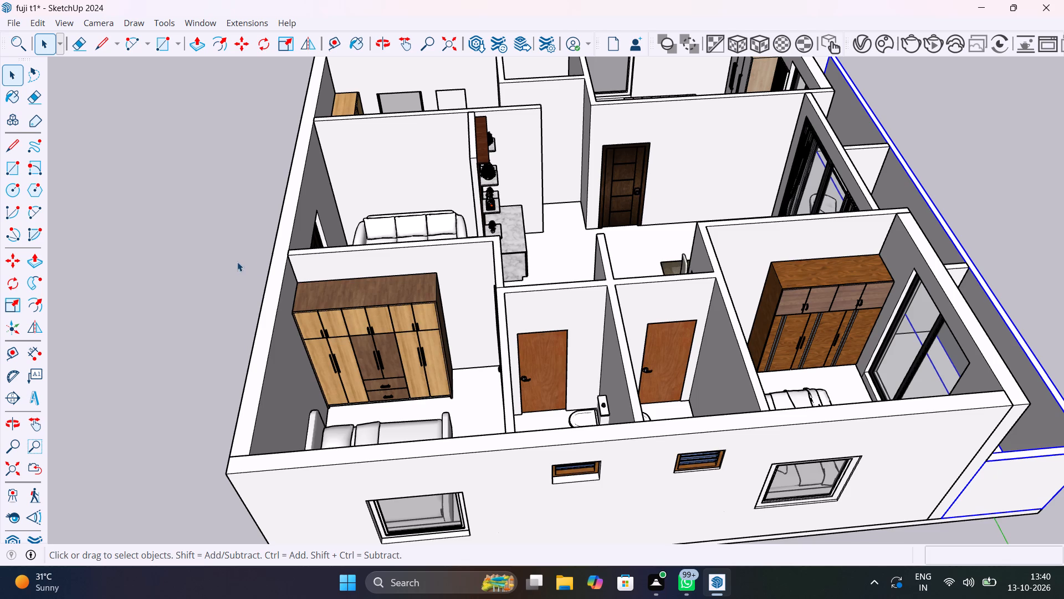
Clear the wall selection and draw a flat rectangle about 9' 8" by 11' on the empty ground outside the apartment's side wall.
{"action": "left_click_drag", "start_coordinate": [237, 262], "coordinate": [54, 202]}
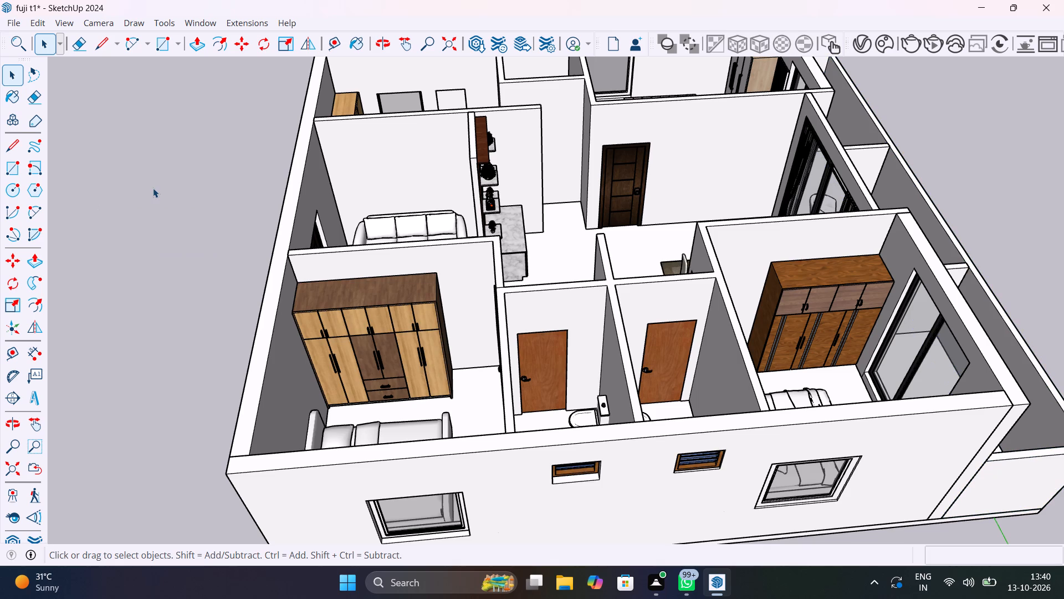
{"action": "left_click", "coordinate": [17, 178]}
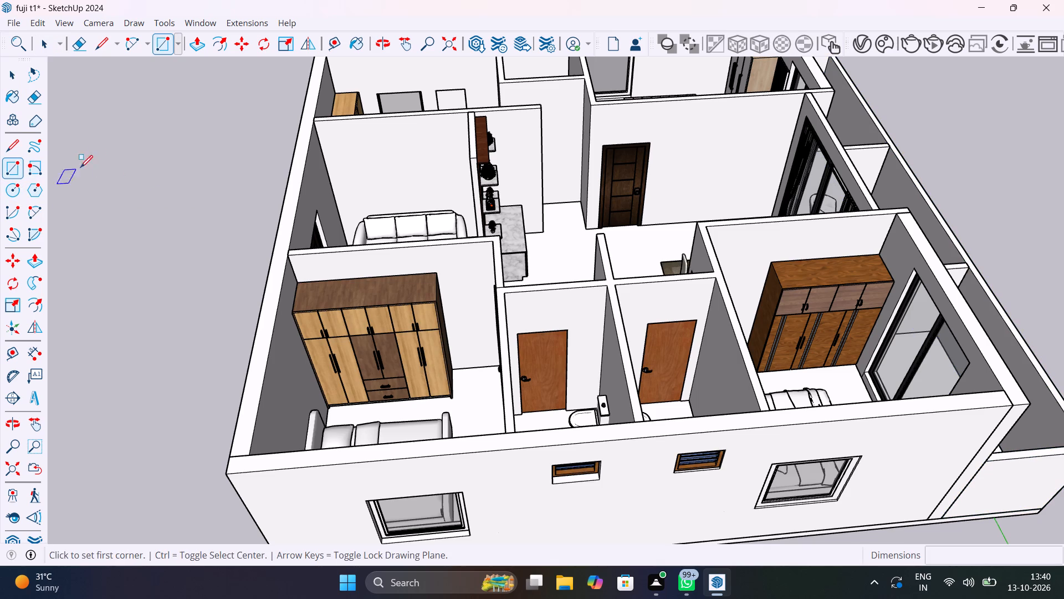
{"action": "left_click_drag", "start_coordinate": [103, 163], "coordinate": [200, 252]}
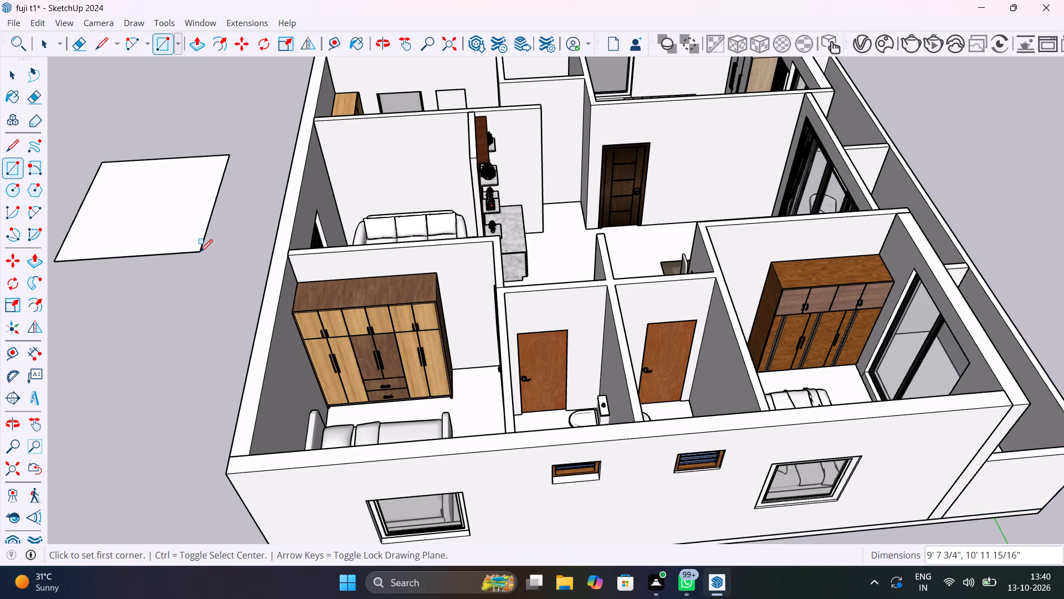
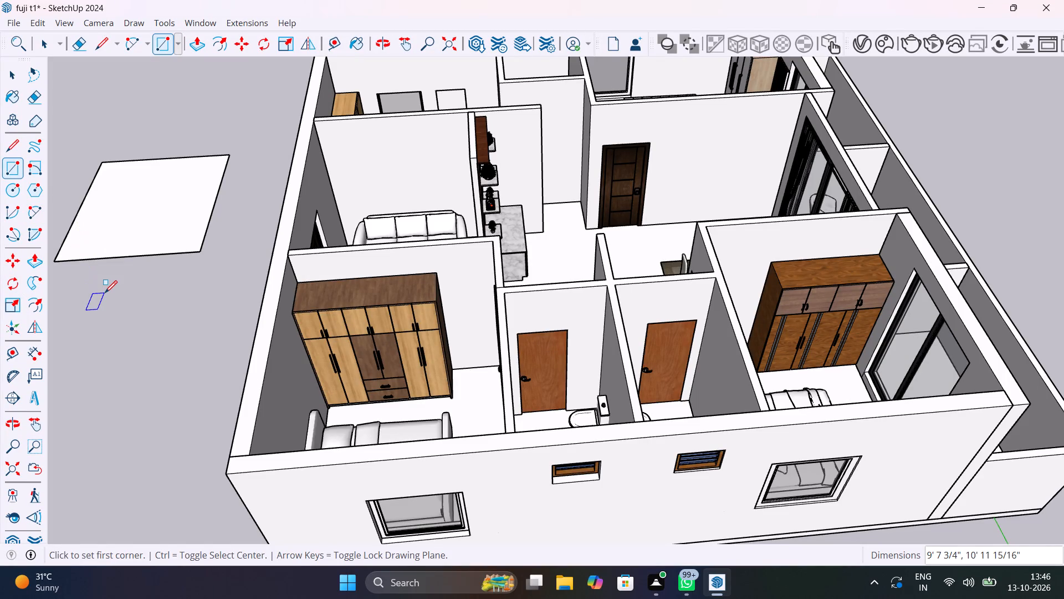
Draw a narrow flat rectangle about 1' 2" by 9' 1" on the ground, overlapping the near edge of the large rectangle outside the apartment.
{"action": "left_click_drag", "start_coordinate": [105, 293], "coordinate": [120, 182]}
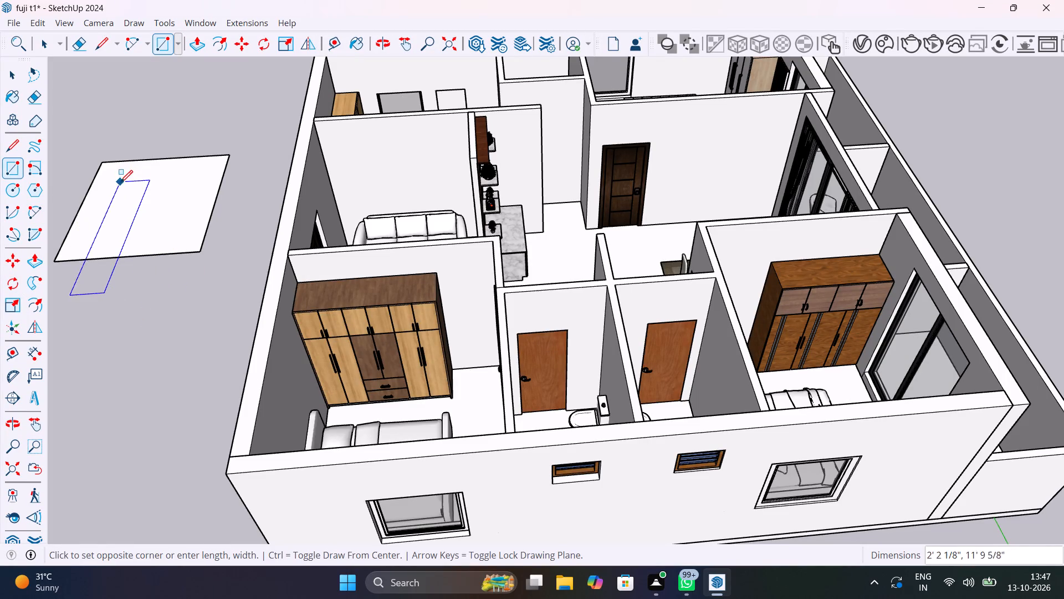
{"action": "left_click_drag", "start_coordinate": [120, 182], "coordinate": [124, 204]}
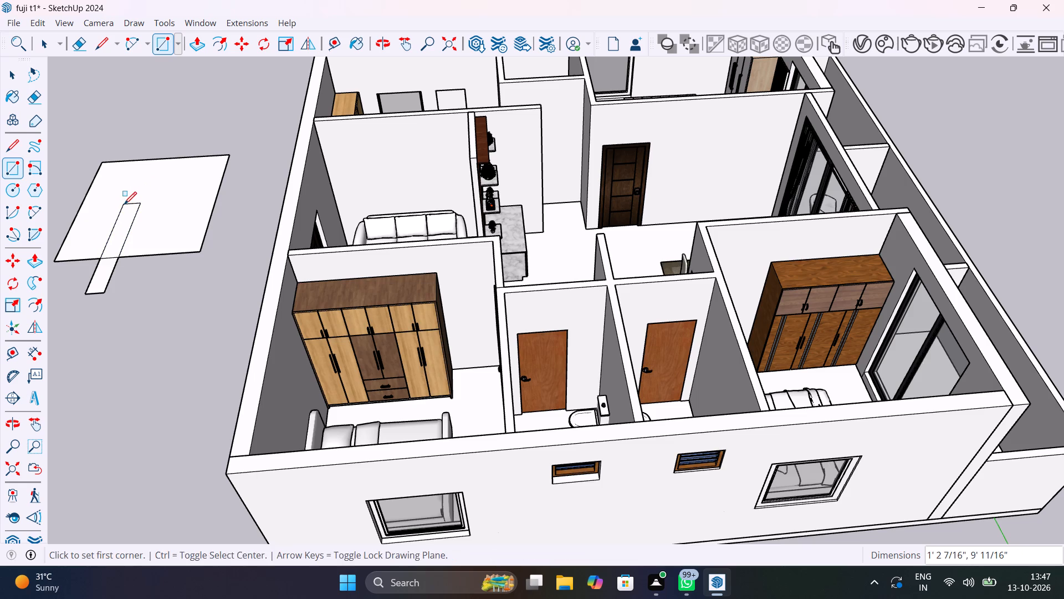
Start another rectangle from the narrow strip's far corner that lies inside the large rectangle.
{"action": "left_click", "coordinate": [124, 204]}
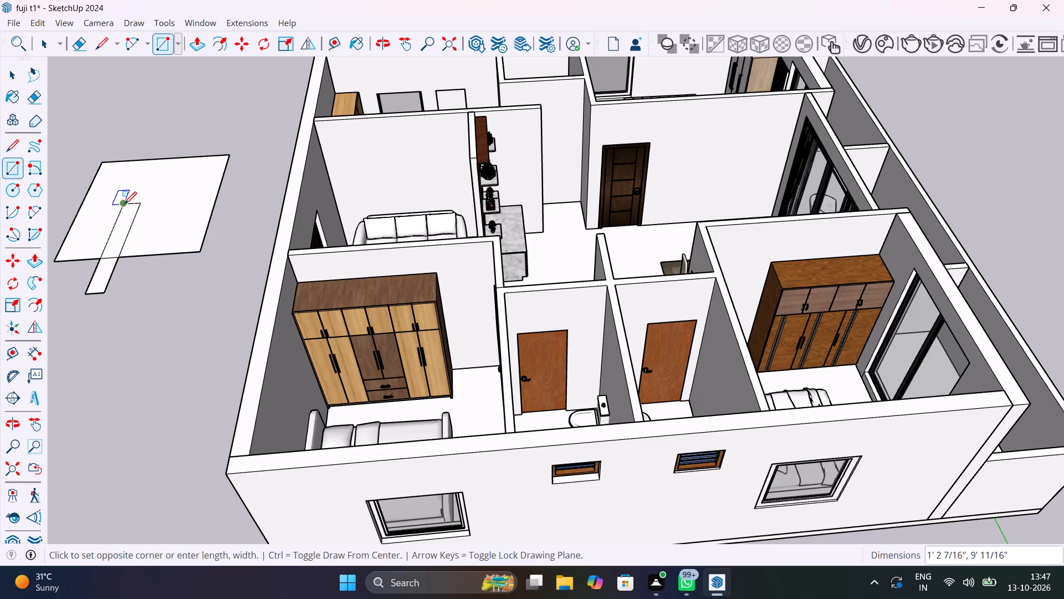
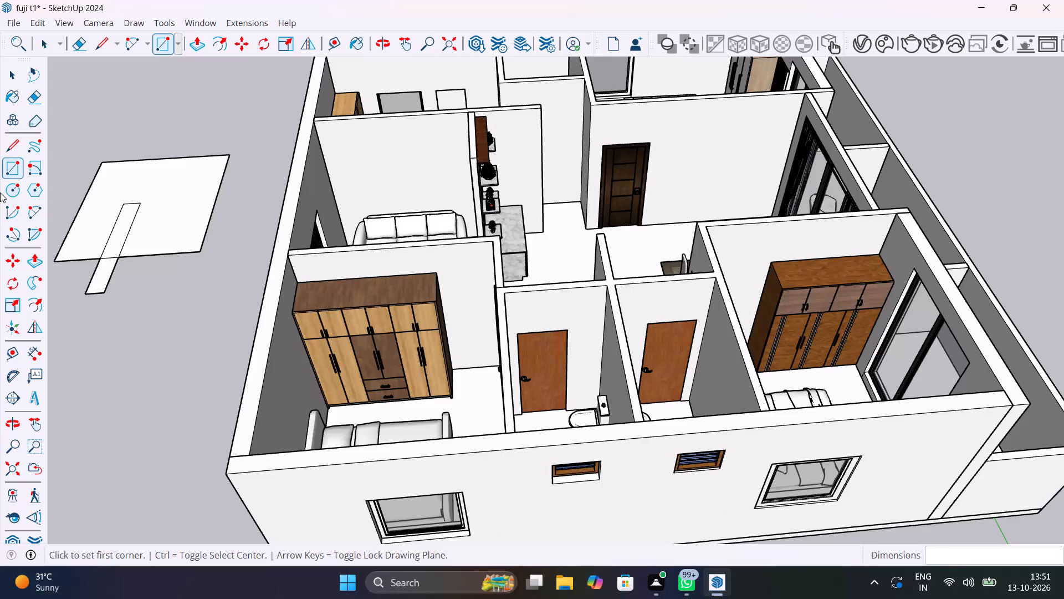
Delete the large rectangle and the overlapping narrow strip drawn on the ground outside the apartment.
{"action": "left_click", "coordinate": [0, 192]}
{"action": "key", "text": "space"}
{"action": "left_click", "coordinate": [228, 364]}
{"action": "left_click_drag", "start_coordinate": [72, 123], "coordinate": [201, 326]}
{"action": "key", "text": "Delete"}
{"action": "left_click_drag", "start_coordinate": [201, 326], "coordinate": [138, 129]}
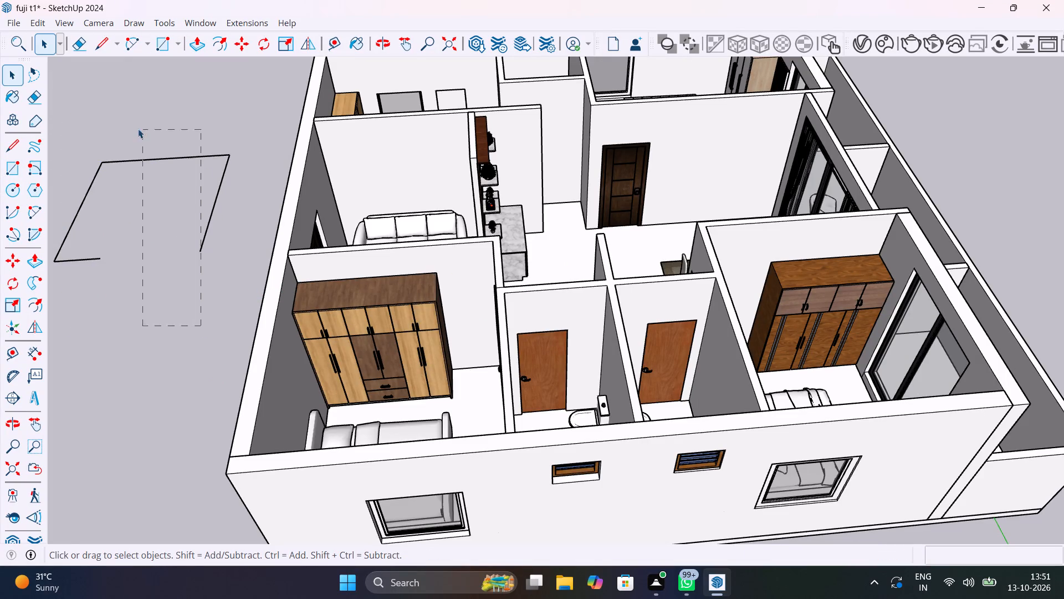
{"action": "left_click_drag", "start_coordinate": [138, 129], "coordinate": [71, 126]}
{"action": "key", "text": "Delete"}
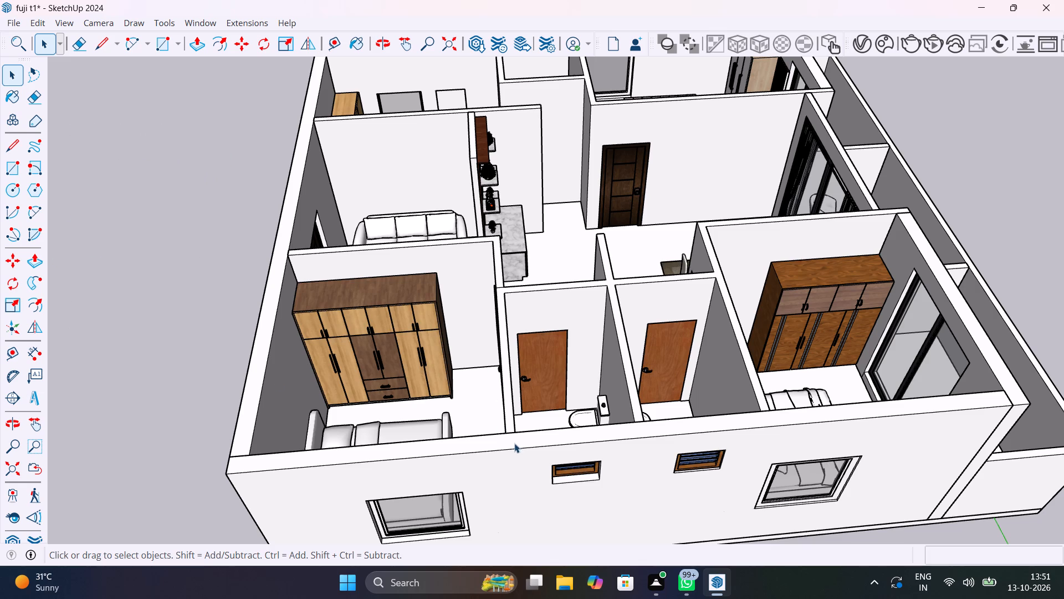
Examine the furnished apartment from above, checking the bedrooms, bathrooms, dining area and kitchen from several sides.
{"action": "scroll", "coordinate": [486, 364], "scroll_direction": "down", "scroll_amount": 5}
{"action": "middle_click_drag", "start_coordinate": [558, 415], "coordinate": [722, 373]}
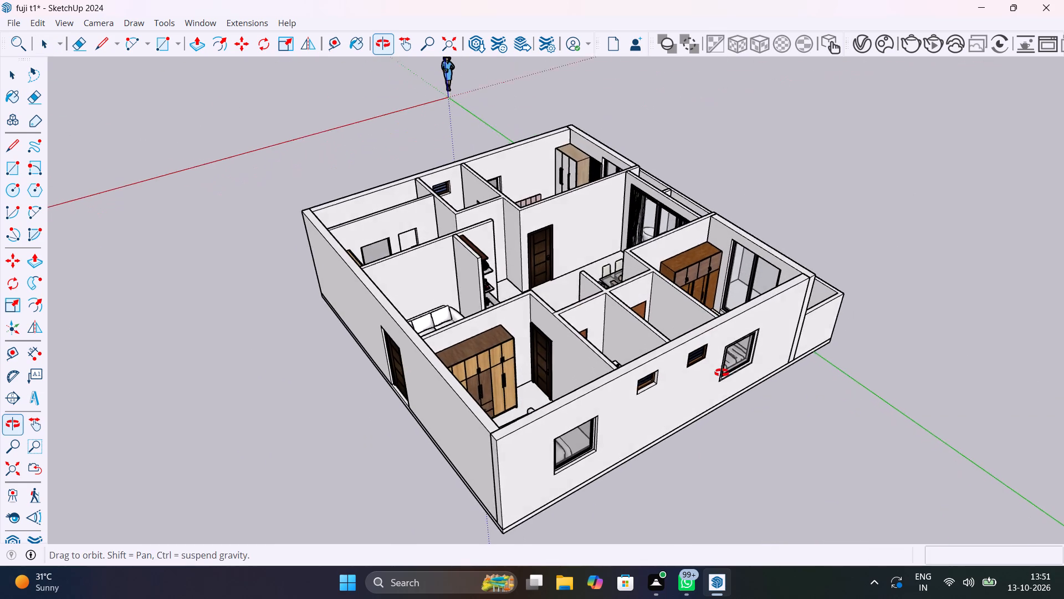
{"action": "middle_click_drag", "start_coordinate": [722, 373], "coordinate": [642, 352]}
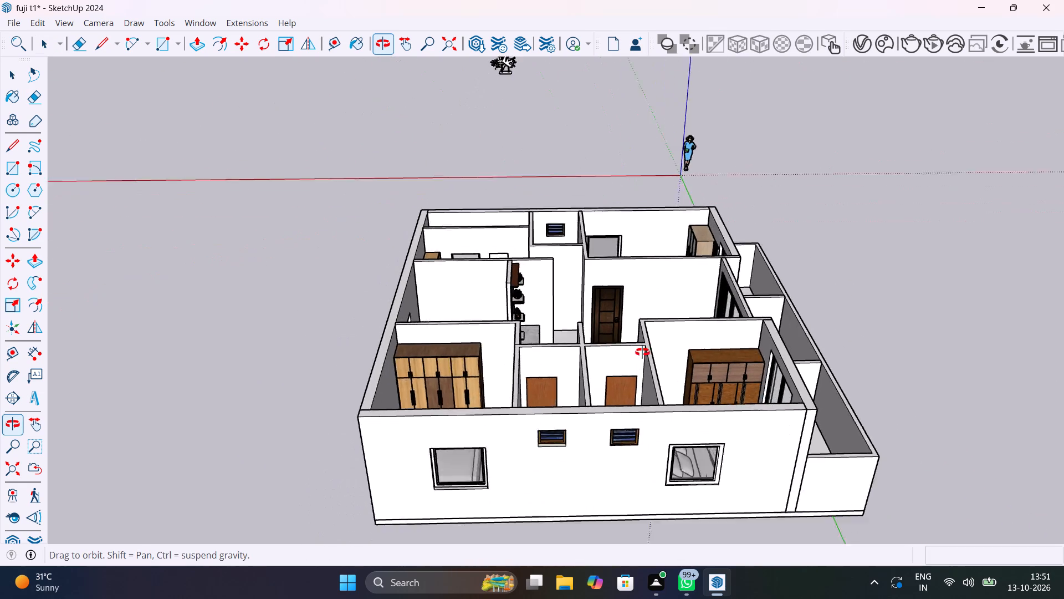
{"action": "middle_click_drag", "start_coordinate": [642, 352], "coordinate": [612, 487]}
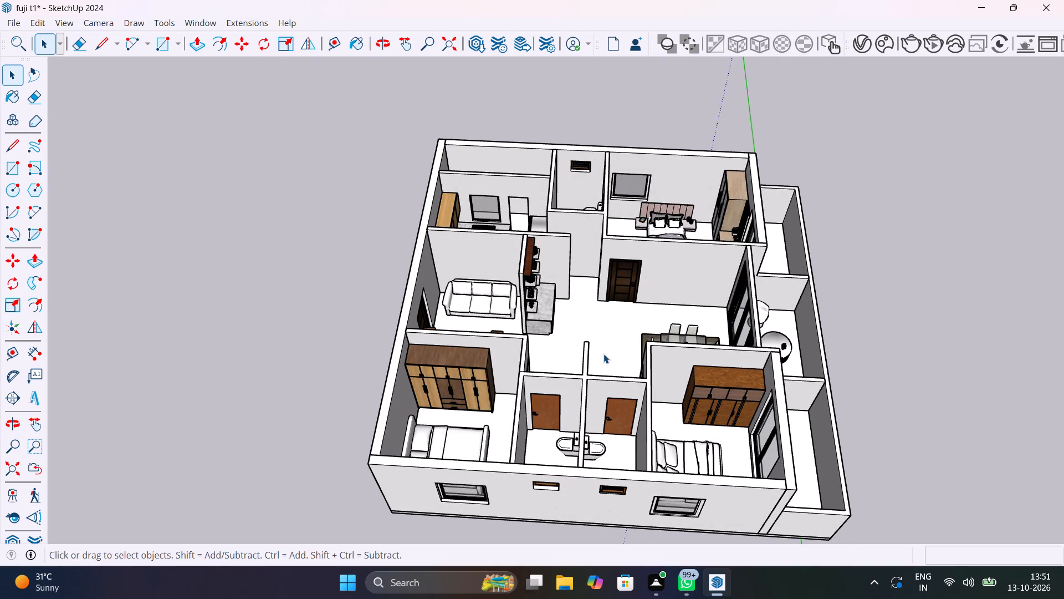
{"action": "scroll", "coordinate": [618, 370], "scroll_direction": "up", "scroll_amount": 5}
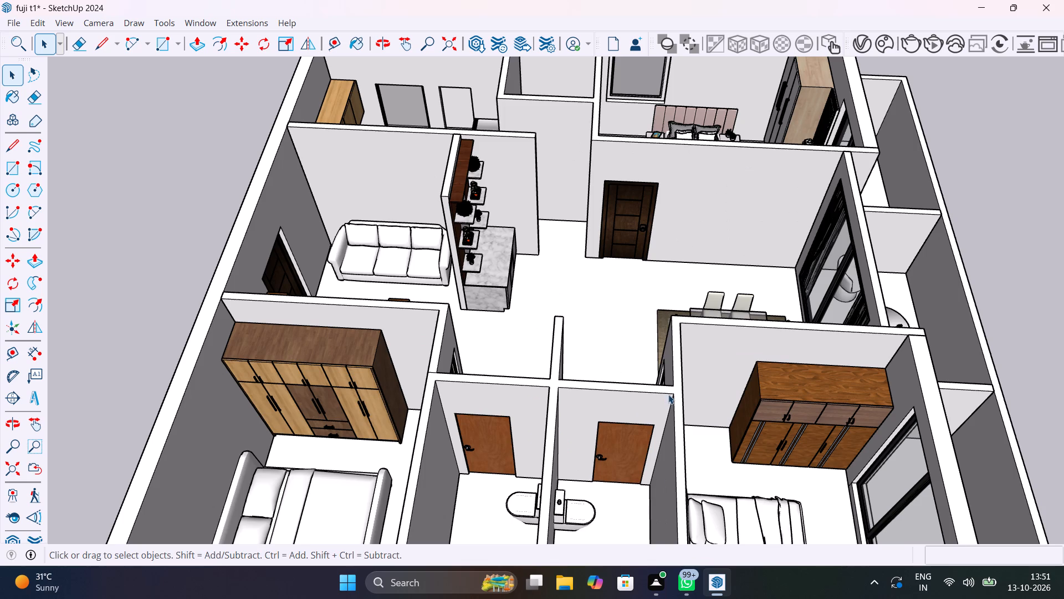
{"action": "middle_click_drag", "start_coordinate": [668, 394], "coordinate": [418, 331]}
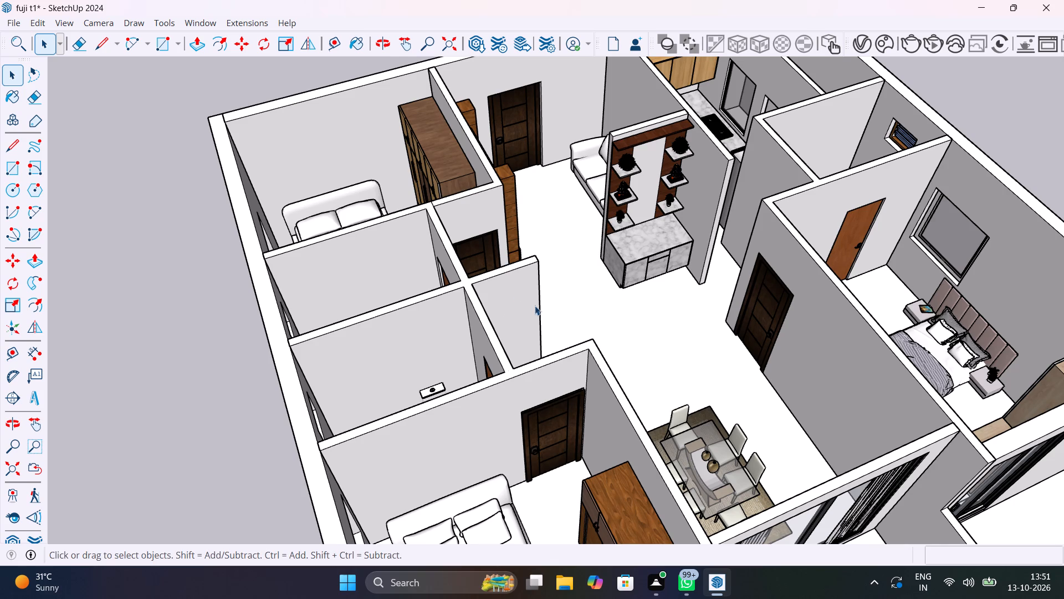
{"action": "middle_click_drag", "start_coordinate": [540, 308], "coordinate": [406, 378]}
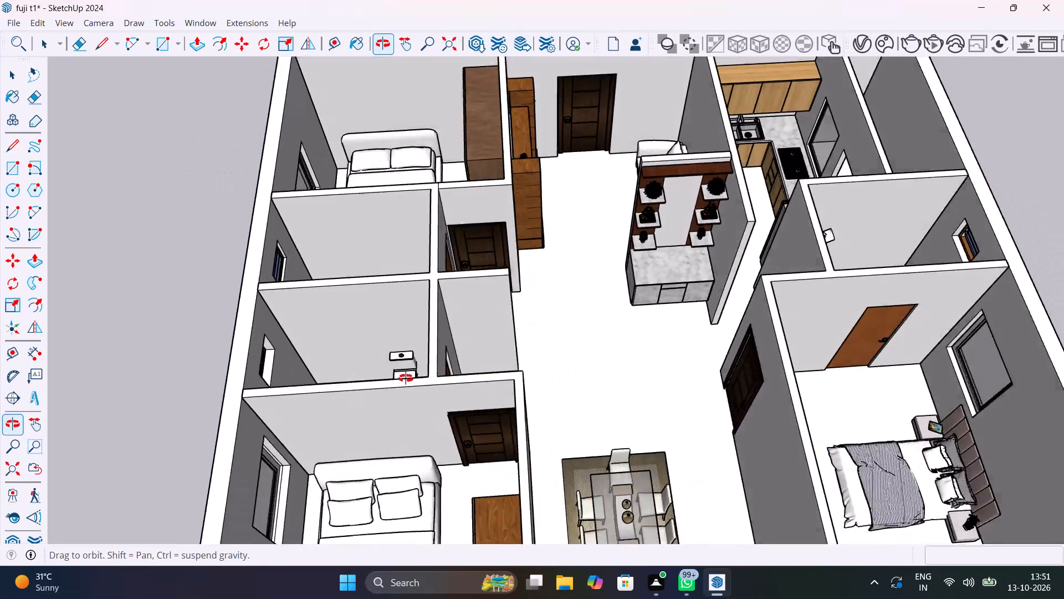
{"action": "middle_click_drag", "start_coordinate": [406, 378], "coordinate": [402, 398]}
{"action": "scroll", "coordinate": [512, 331], "scroll_direction": "down", "scroll_amount": 5}
{"action": "scroll", "coordinate": [714, 319], "scroll_direction": "up", "scroll_amount": 9}
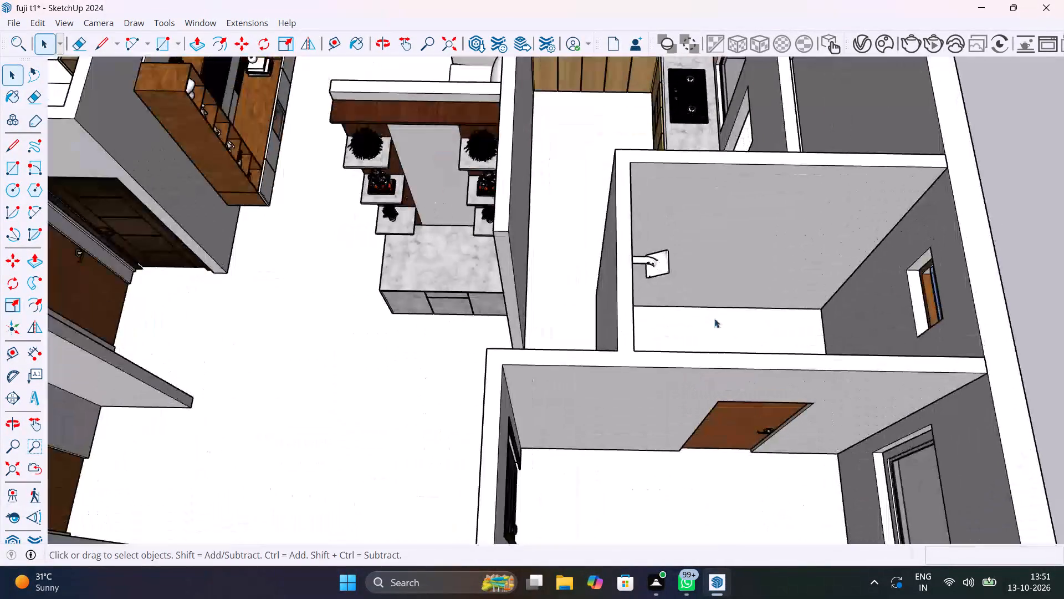
{"action": "middle_click_drag", "start_coordinate": [718, 331], "coordinate": [706, 302]}
{"action": "scroll", "coordinate": [706, 303], "scroll_direction": "down", "scroll_amount": 7}
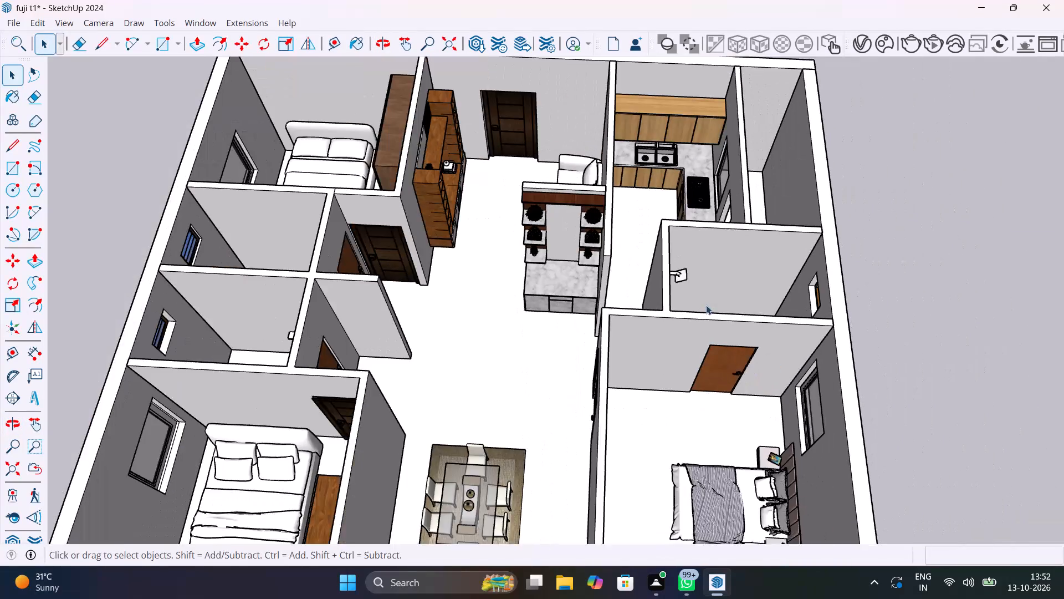
Copy the shower panel from the bathroom near the kitchen to the window wall of the bathroom across the hall, about 27' 9" away.
{"action": "scroll", "coordinate": [692, 290], "scroll_direction": "up", "scroll_amount": 10}
{"action": "left_click", "coordinate": [672, 267]}
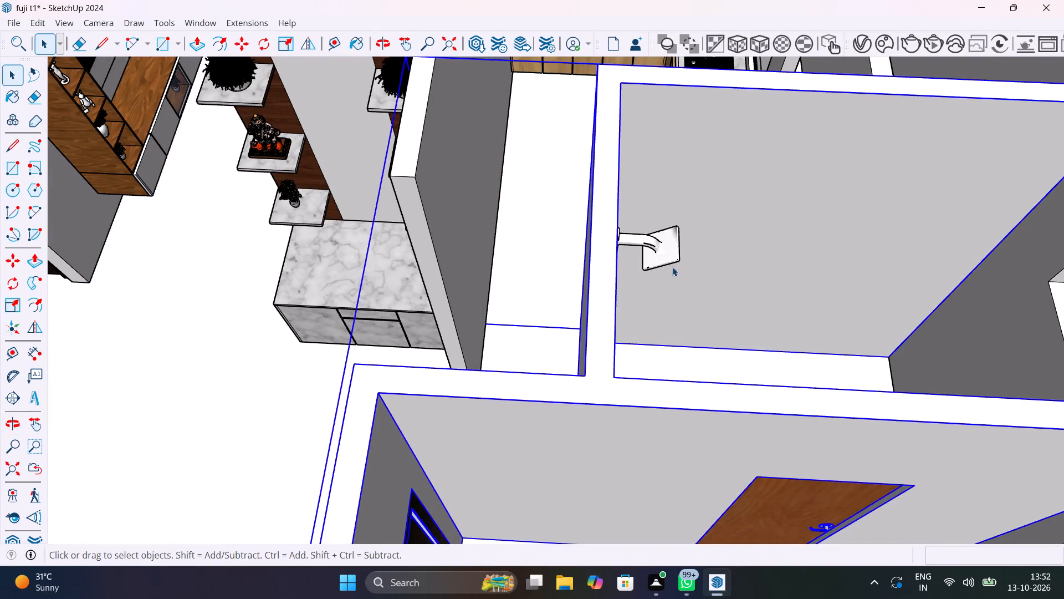
{"action": "left_click", "coordinate": [669, 258]}
{"action": "scroll", "coordinate": [669, 257], "scroll_direction": "down", "scroll_amount": 4}
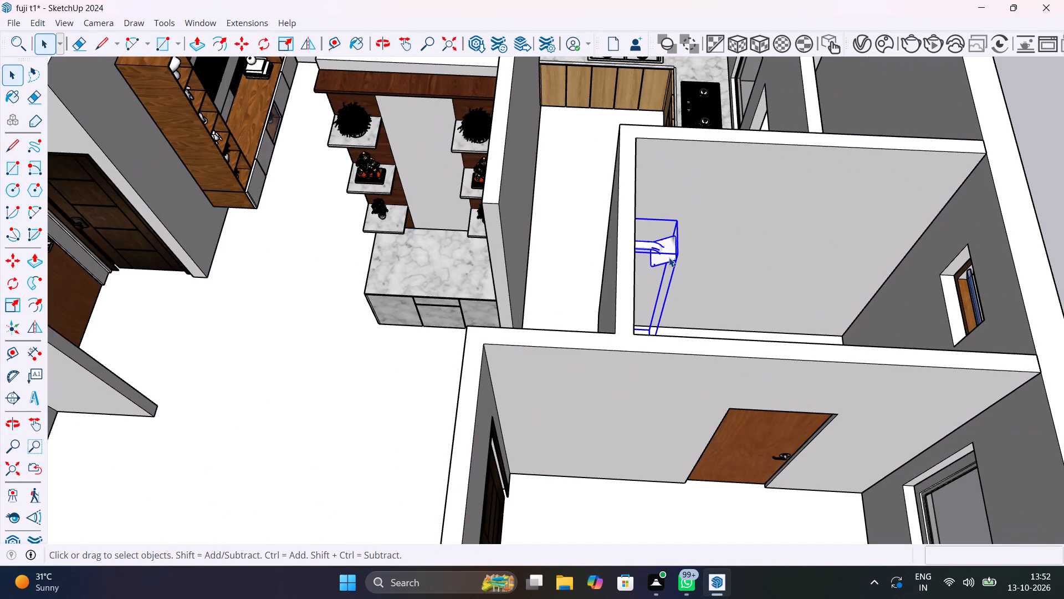
{"action": "key", "text": "m"}
{"action": "left_click", "coordinate": [679, 257]}
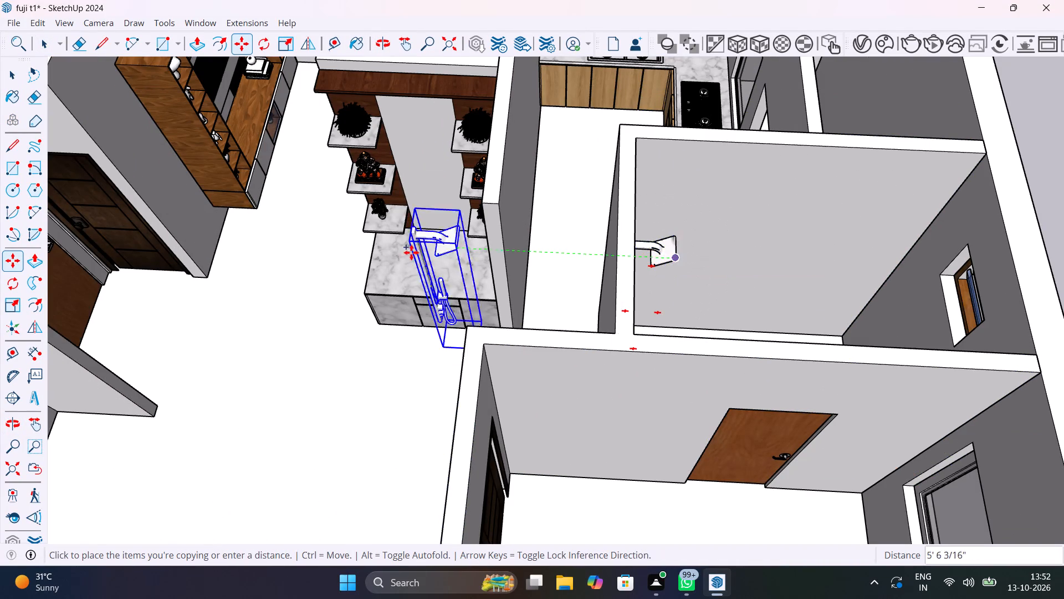
{"action": "scroll", "coordinate": [410, 252], "scroll_direction": "down", "scroll_amount": 13}
{"action": "scroll", "coordinate": [210, 283], "scroll_direction": "up", "scroll_amount": 11}
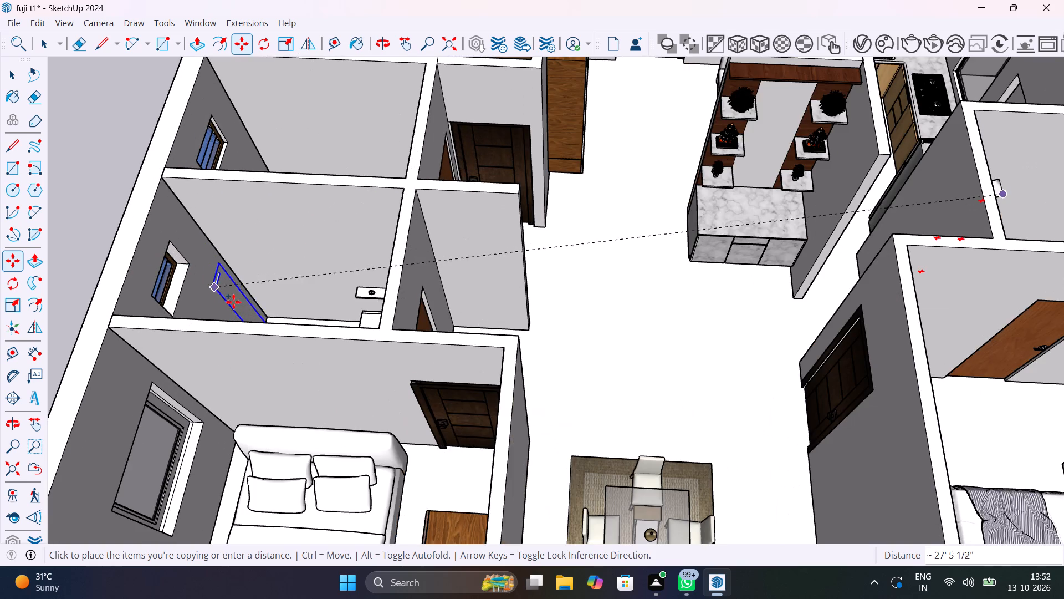
{"action": "middle_click_drag", "start_coordinate": [237, 302], "coordinate": [296, 382]}
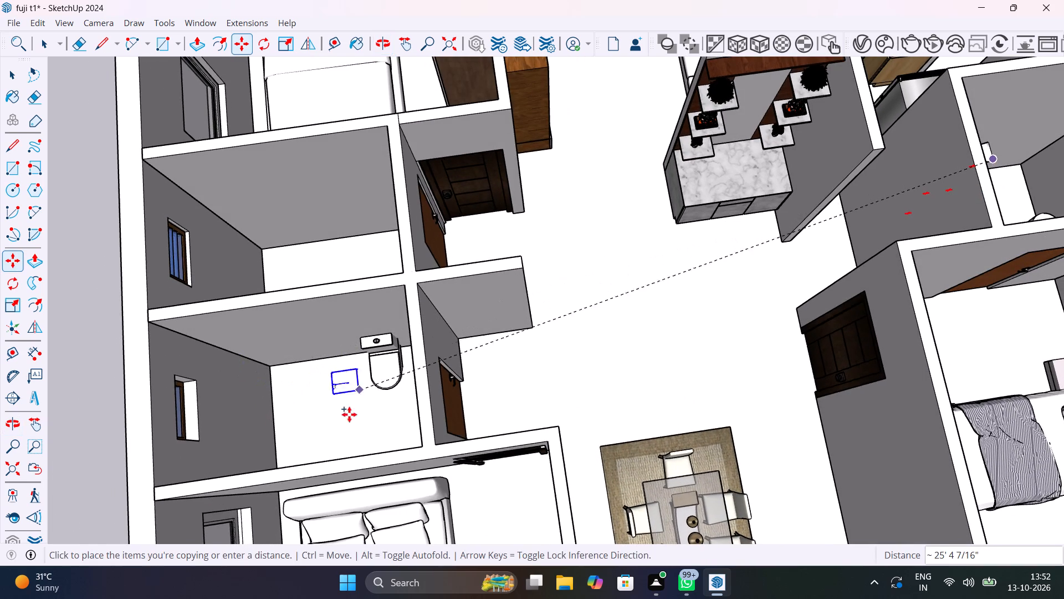
{"action": "middle_click_drag", "start_coordinate": [336, 433], "coordinate": [59, 363]}
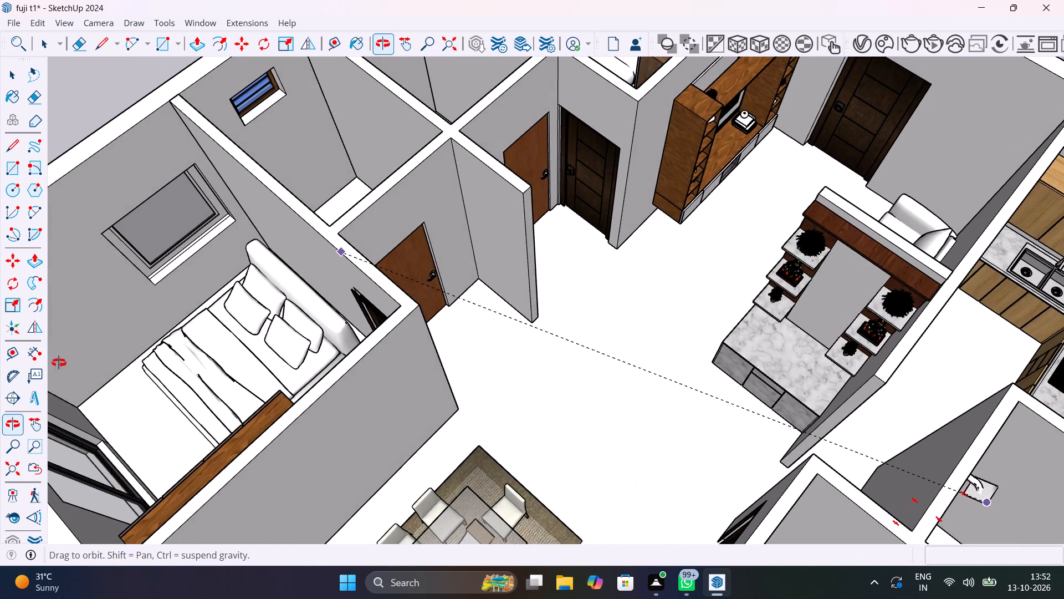
{"action": "middle_click_drag", "start_coordinate": [59, 363], "coordinate": [0, 416]}
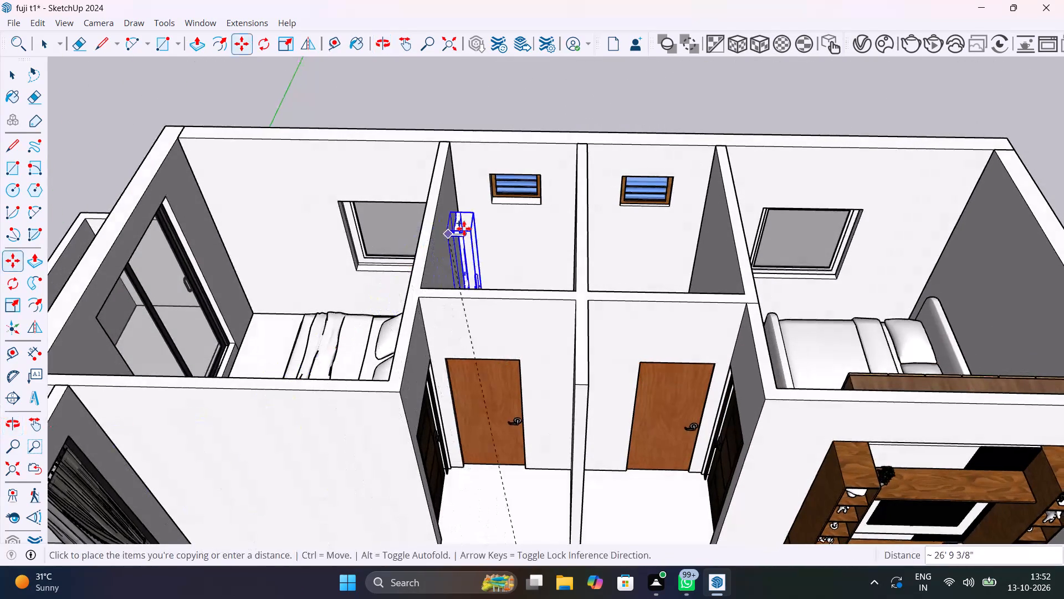
{"action": "scroll", "coordinate": [469, 227], "scroll_direction": "up", "scroll_amount": 10}
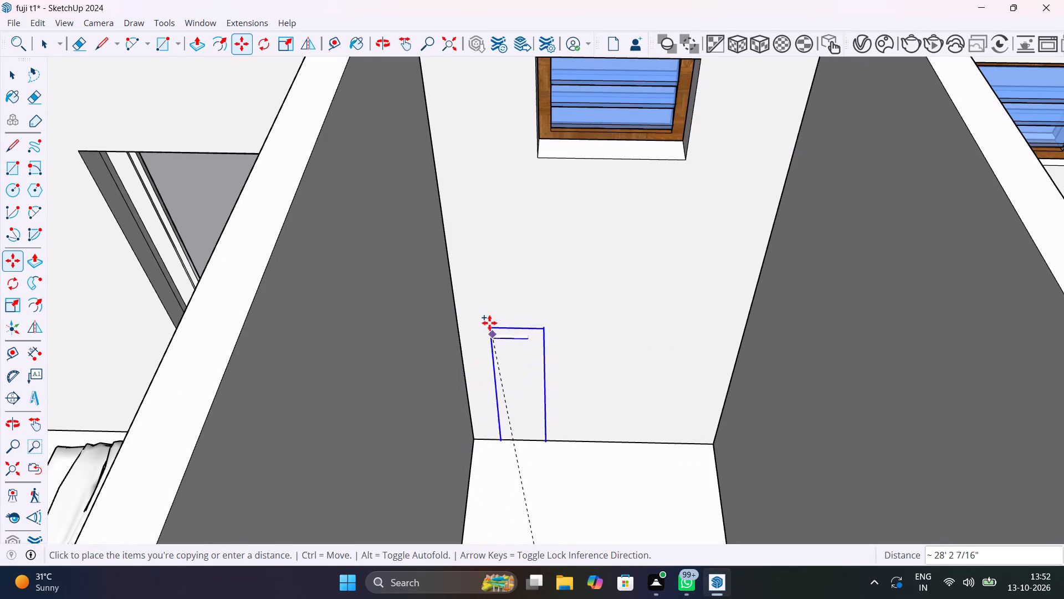
{"action": "scroll", "coordinate": [465, 176], "scroll_direction": "down", "scroll_amount": 6}
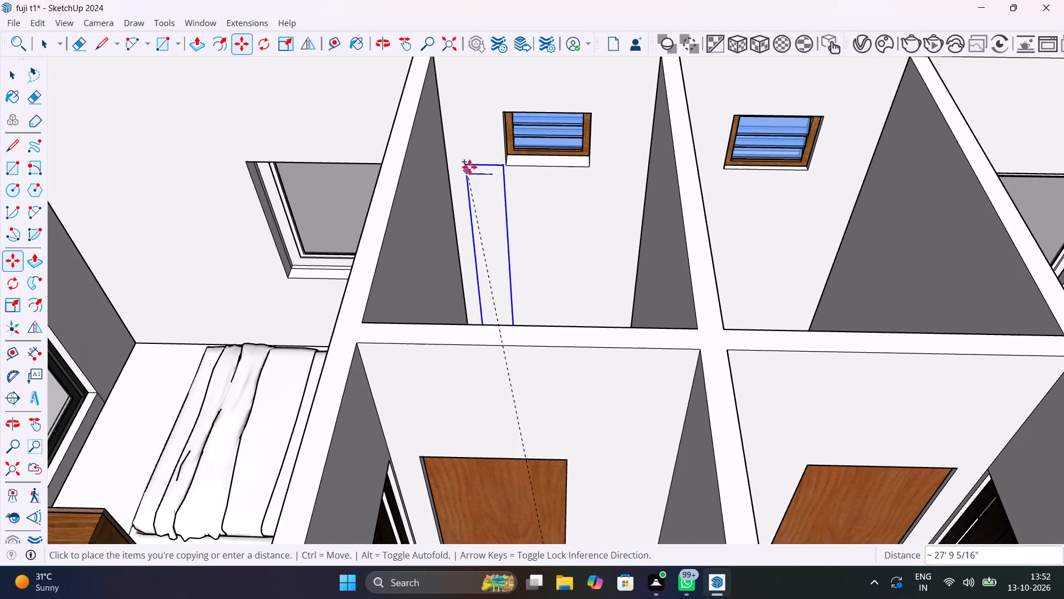
{"action": "left_click", "coordinate": [459, 117]}
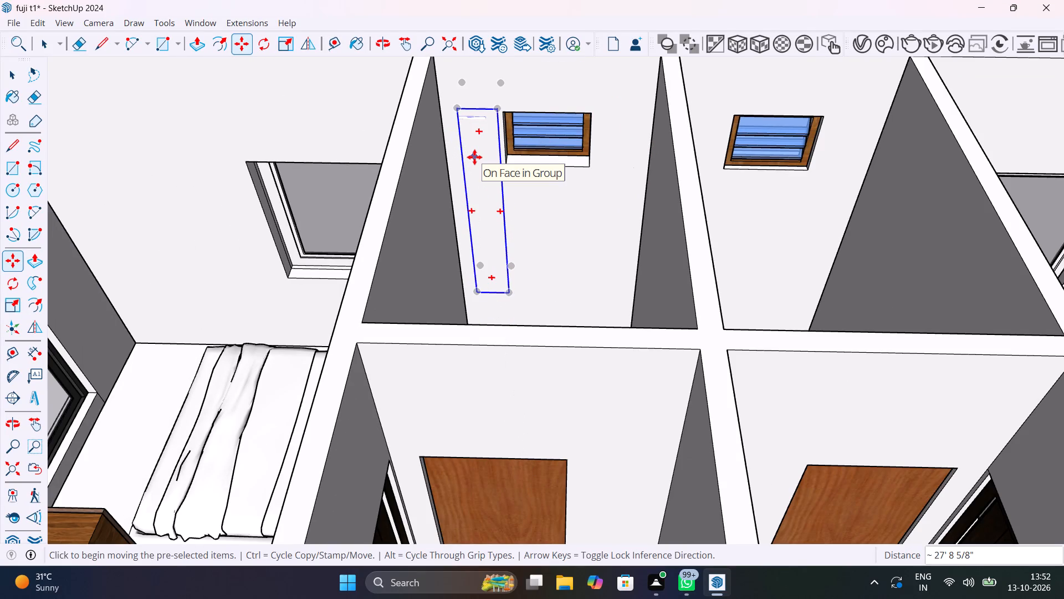
Move the copied shower panel about 1' 5" out of the window wall into the bathroom.
{"action": "key", "text": "m"}
{"action": "left_click", "coordinate": [480, 206]}
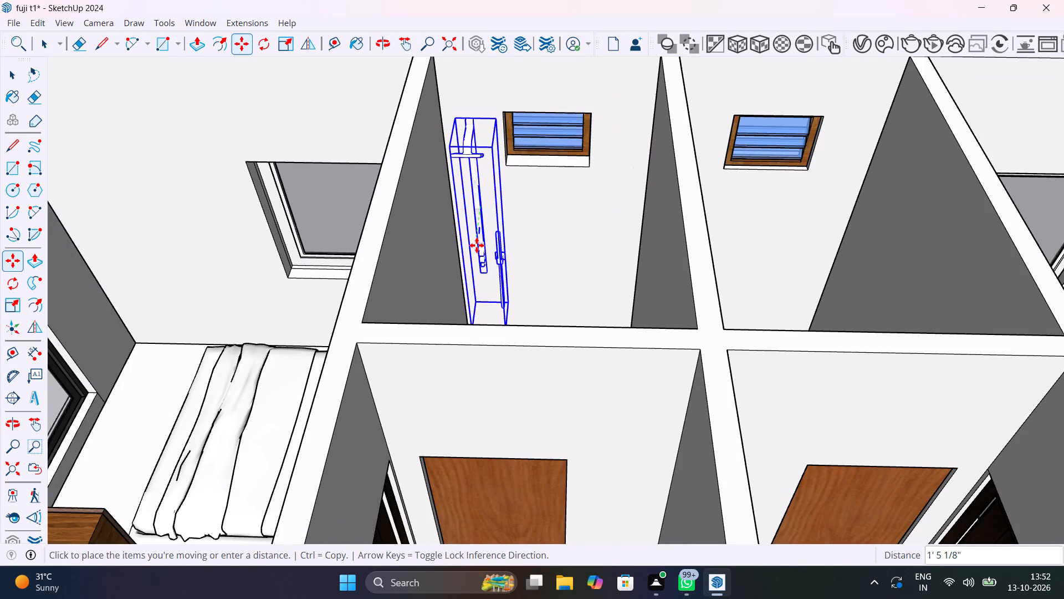
{"action": "left_click", "coordinate": [477, 245]}
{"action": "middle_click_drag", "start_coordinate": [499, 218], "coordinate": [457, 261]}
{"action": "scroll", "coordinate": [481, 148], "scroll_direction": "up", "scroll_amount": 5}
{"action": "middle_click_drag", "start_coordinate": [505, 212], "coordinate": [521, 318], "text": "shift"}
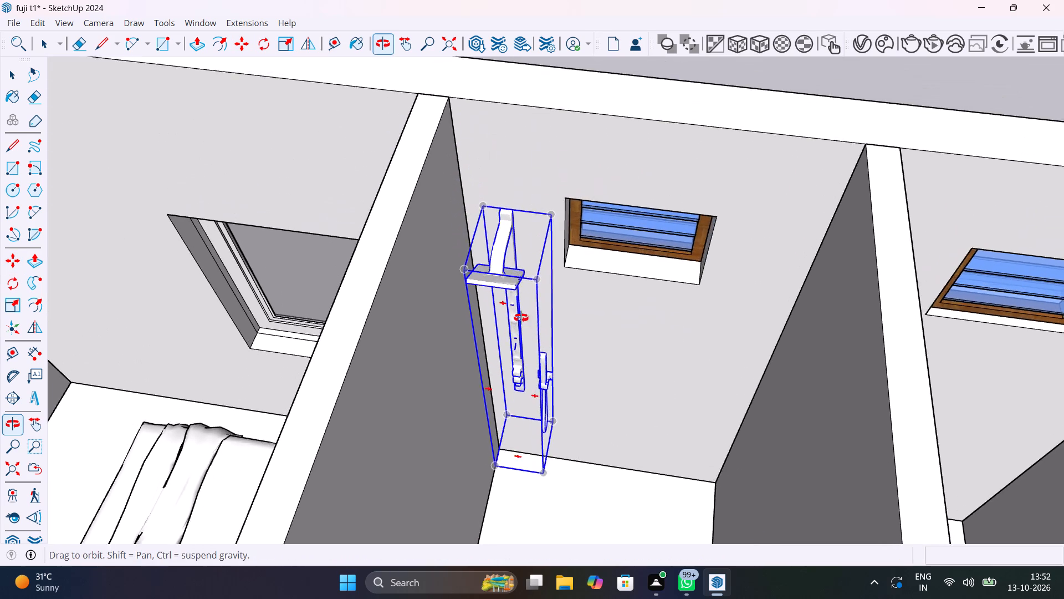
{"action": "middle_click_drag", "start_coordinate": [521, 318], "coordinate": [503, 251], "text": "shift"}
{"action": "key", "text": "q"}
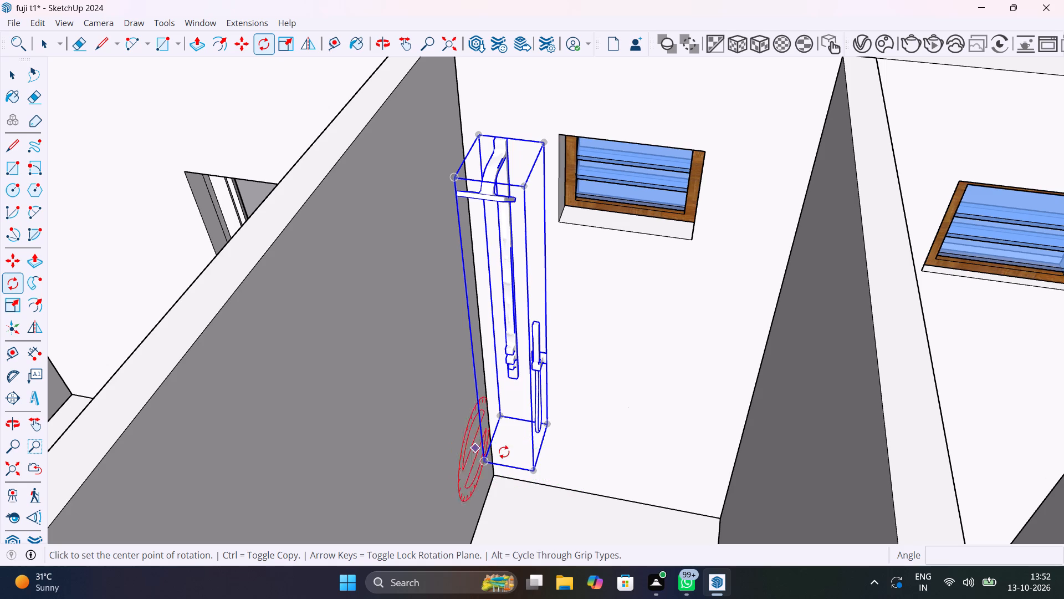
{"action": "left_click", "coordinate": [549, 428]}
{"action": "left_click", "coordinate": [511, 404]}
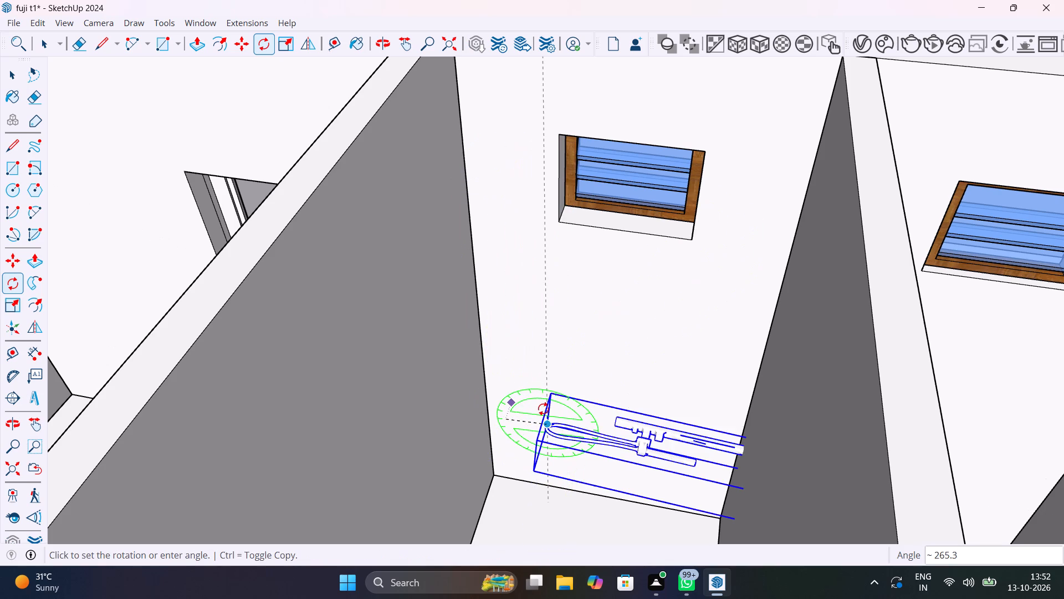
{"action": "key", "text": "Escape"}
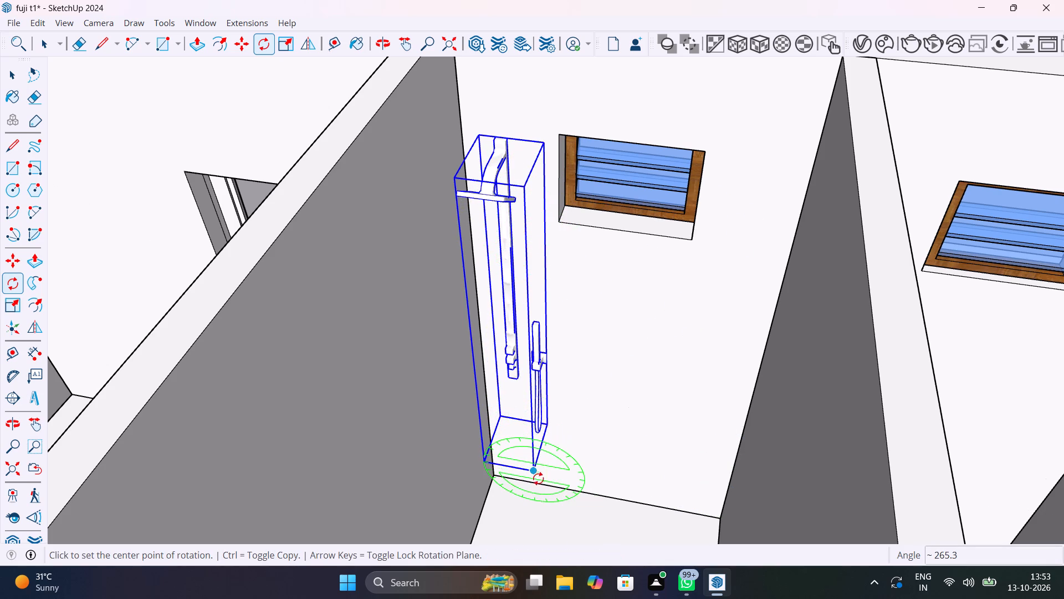
Rotate the copied shower panel 90 degrees about the vertical axis, using a centre point on its shower arm.
{"action": "key", "text": "q"}
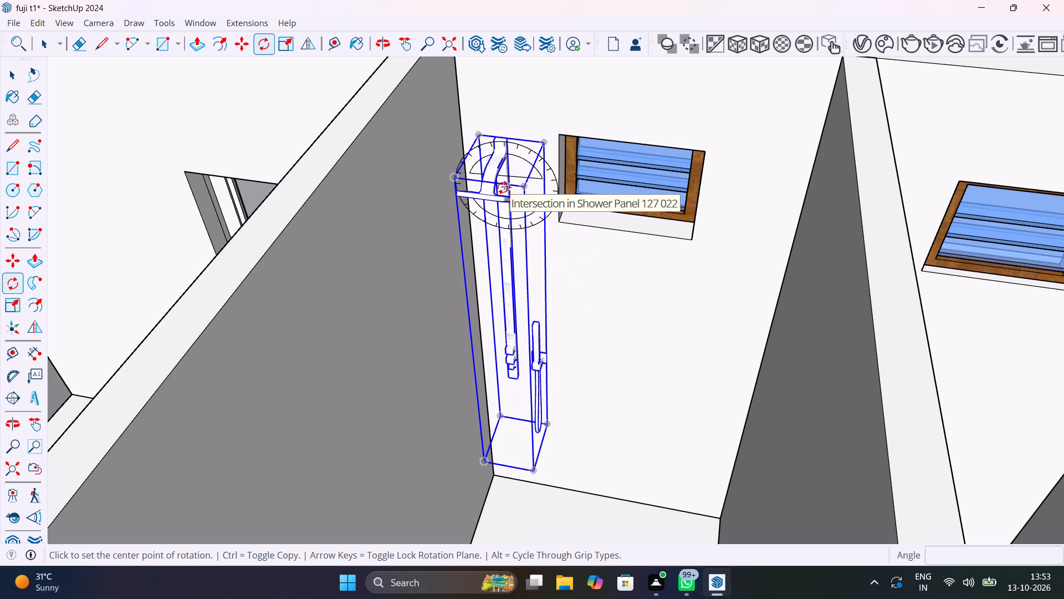
{"action": "middle_click_drag", "start_coordinate": [503, 187], "coordinate": [677, 293]}
{"action": "scroll", "coordinate": [617, 271], "scroll_direction": "up", "scroll_amount": 2}
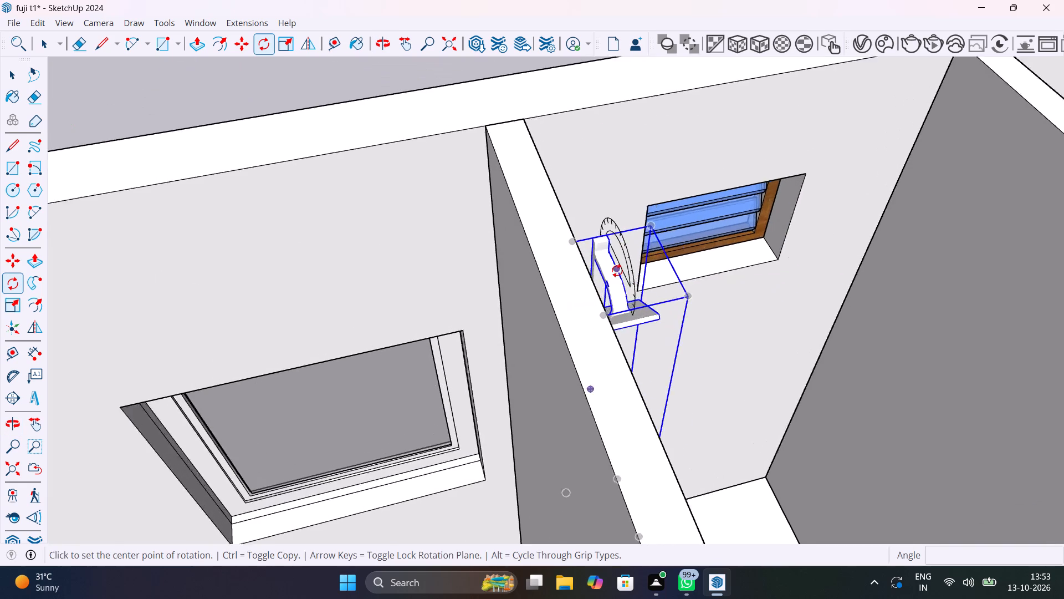
{"action": "scroll", "coordinate": [617, 271], "scroll_direction": "up", "scroll_amount": 7}
{"action": "left_click", "coordinate": [613, 268]}
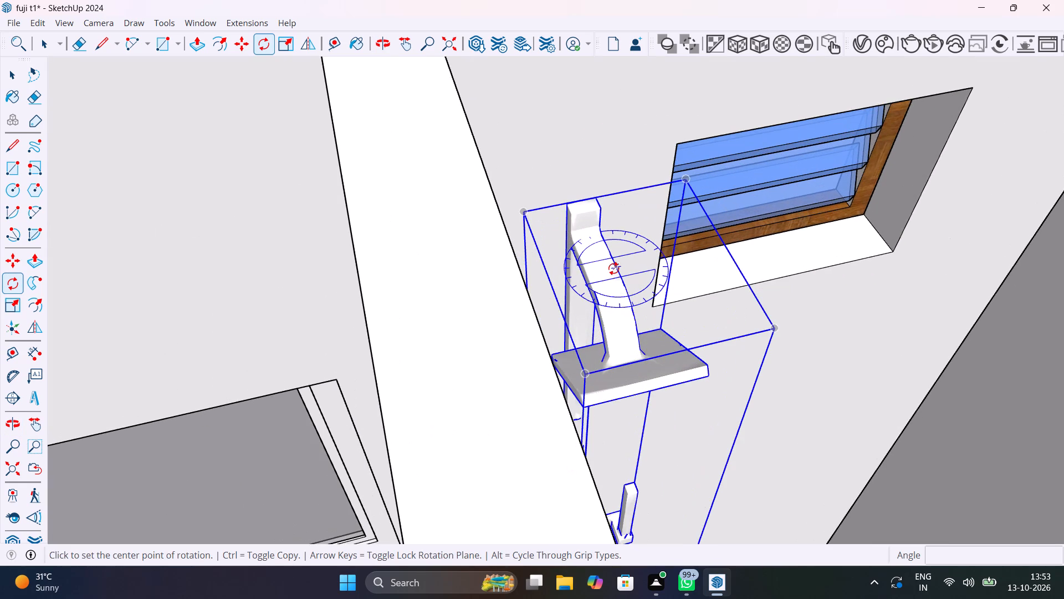
{"action": "left_click", "coordinate": [646, 326]}
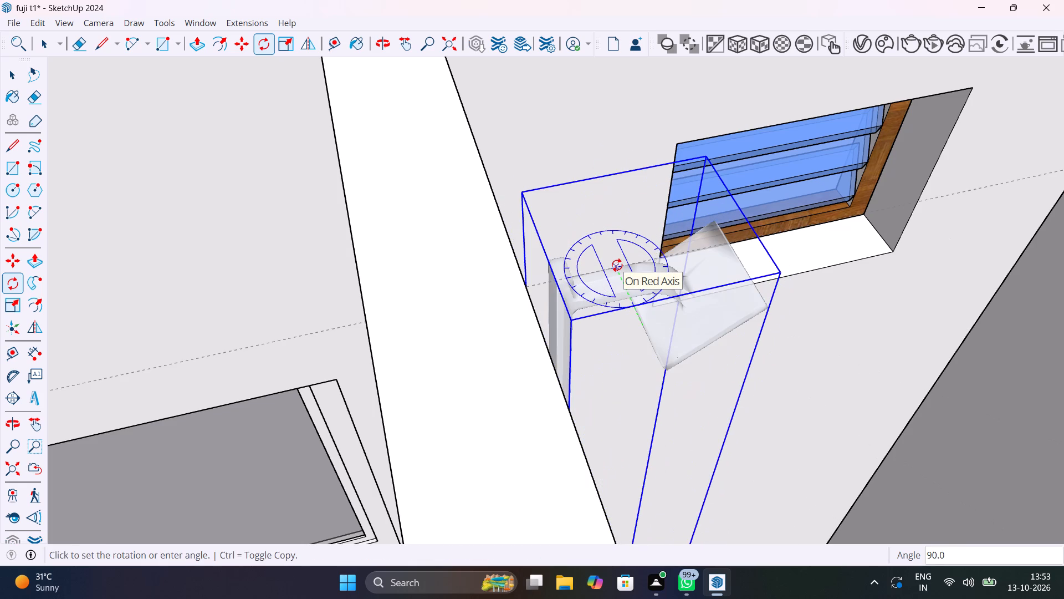
{"action": "type", "text": "90"}
{"action": "key", "text": "Return"}
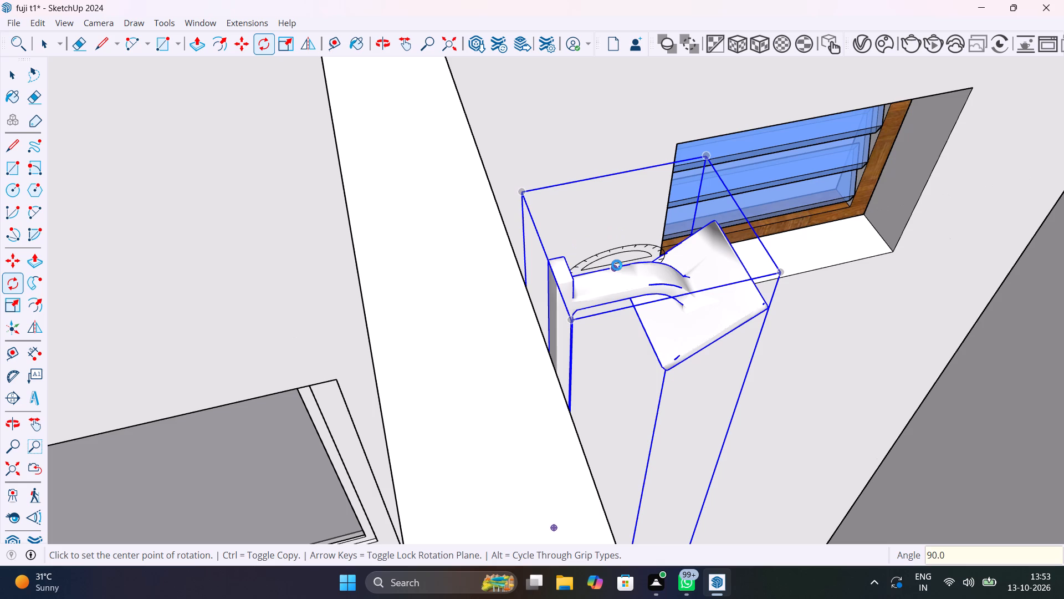
{"action": "key", "text": "space"}
Move the rotated shower panel by its bottom corner about 2' 6" onto the bathroom wall shared with the adjoining bedroom.
{"action": "scroll", "coordinate": [626, 307], "scroll_direction": "down", "scroll_amount": 6}
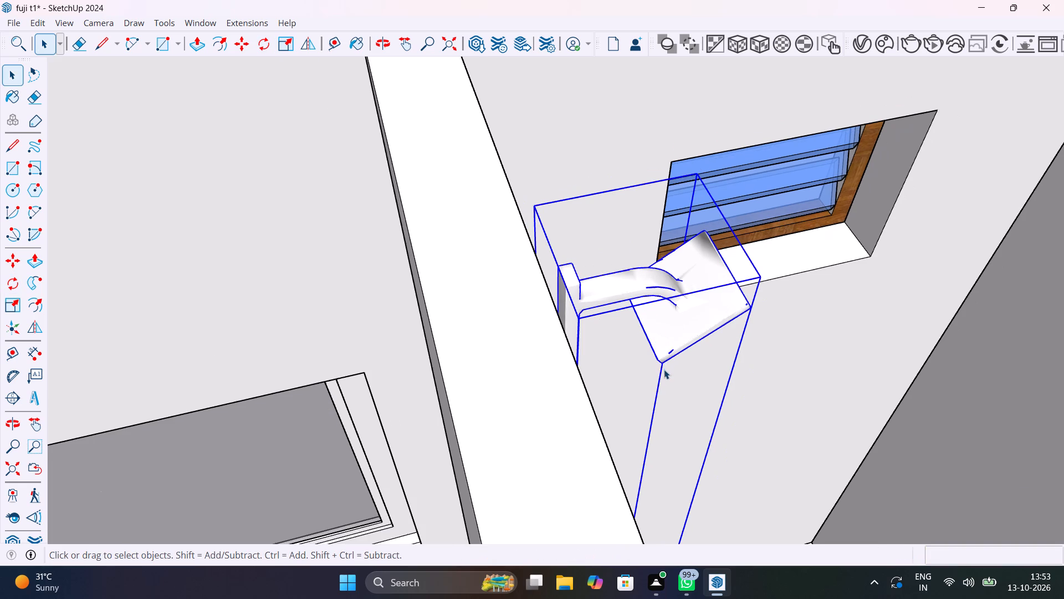
{"action": "scroll", "coordinate": [664, 368], "scroll_direction": "down", "scroll_amount": 11}
{"action": "middle_click_drag", "start_coordinate": [665, 367], "coordinate": [451, 241]}
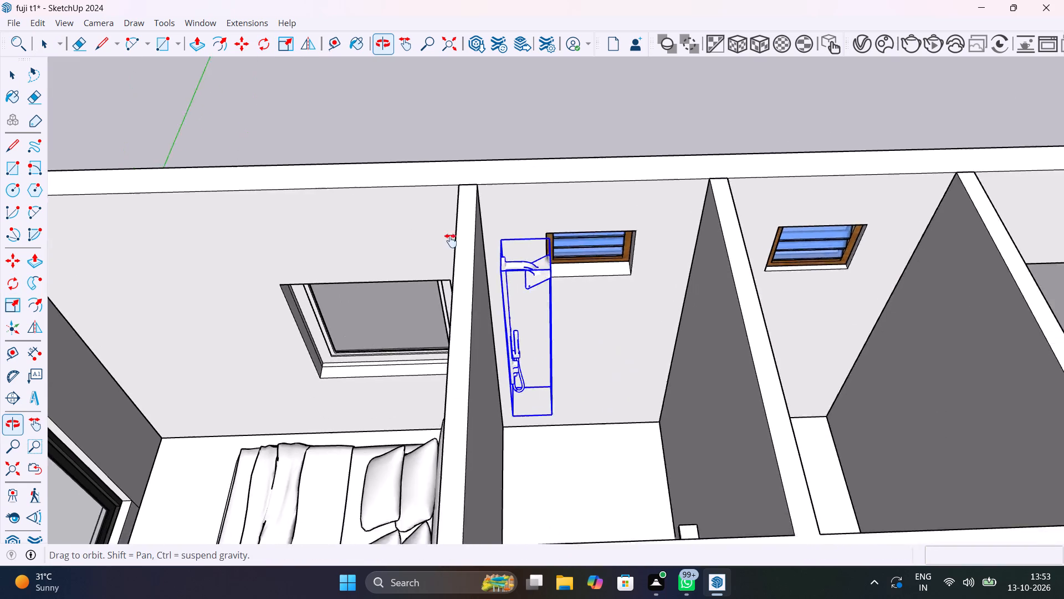
{"action": "middle_click_drag", "start_coordinate": [451, 241], "coordinate": [431, 282]}
{"action": "scroll", "coordinate": [512, 380], "scroll_direction": "up", "scroll_amount": 5}
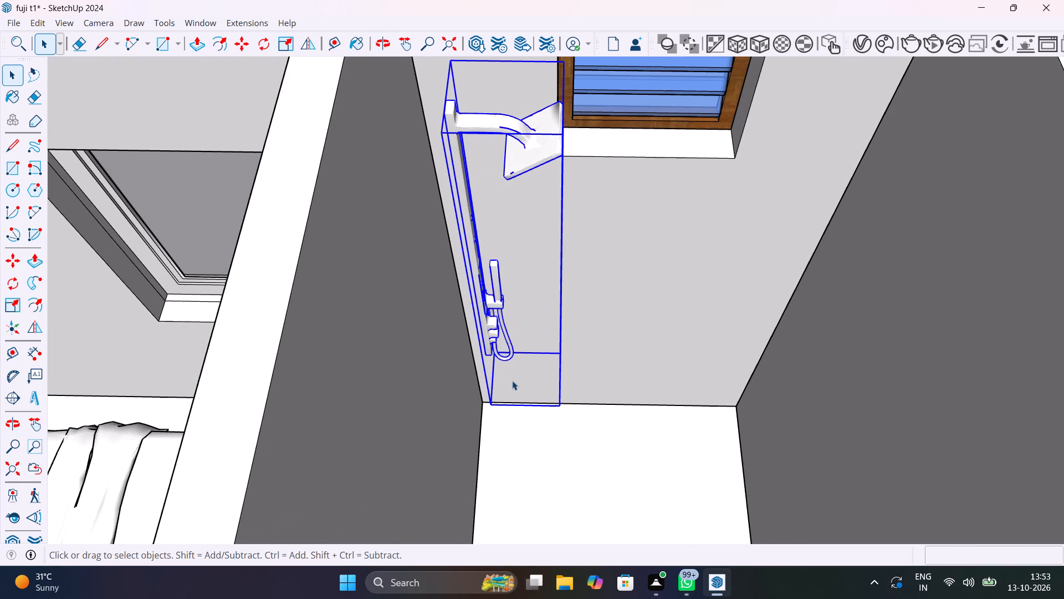
{"action": "key", "text": "m"}
{"action": "left_click", "coordinate": [488, 405]}
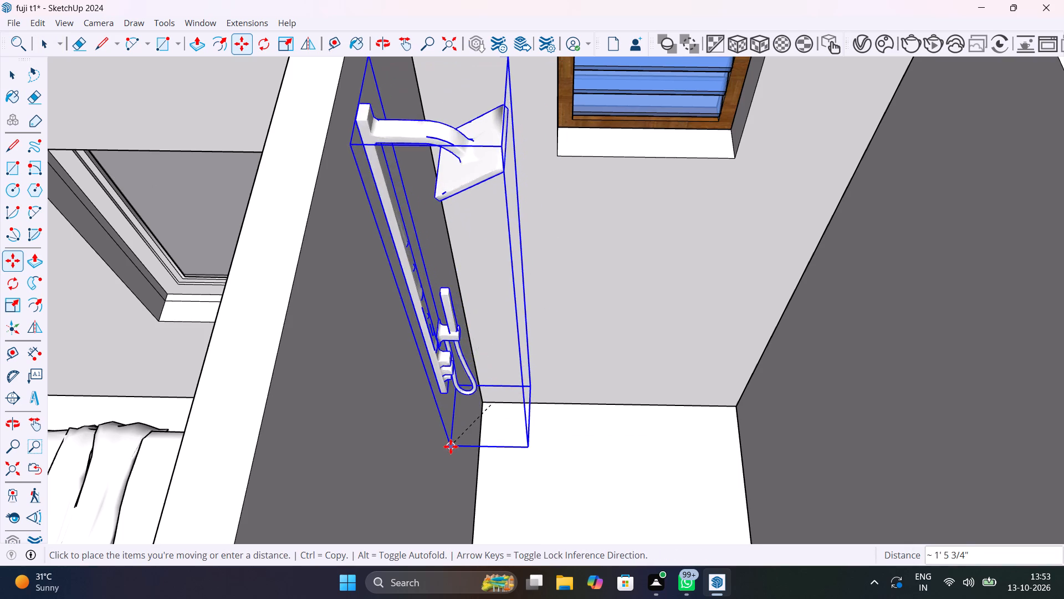
{"action": "scroll", "coordinate": [451, 446], "scroll_direction": "down", "scroll_amount": 6}
{"action": "middle_click_drag", "start_coordinate": [399, 405], "coordinate": [242, 262], "text": "shift"}
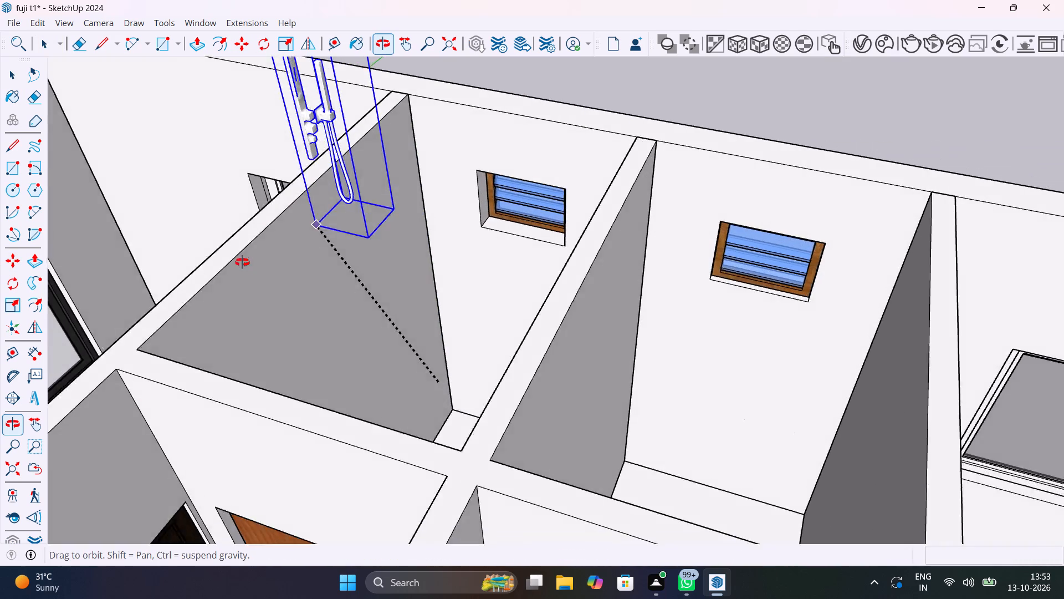
{"action": "middle_click_drag", "start_coordinate": [242, 262], "coordinate": [263, 283], "text": "shift"}
{"action": "scroll", "coordinate": [388, 435], "scroll_direction": "up", "scroll_amount": 4}
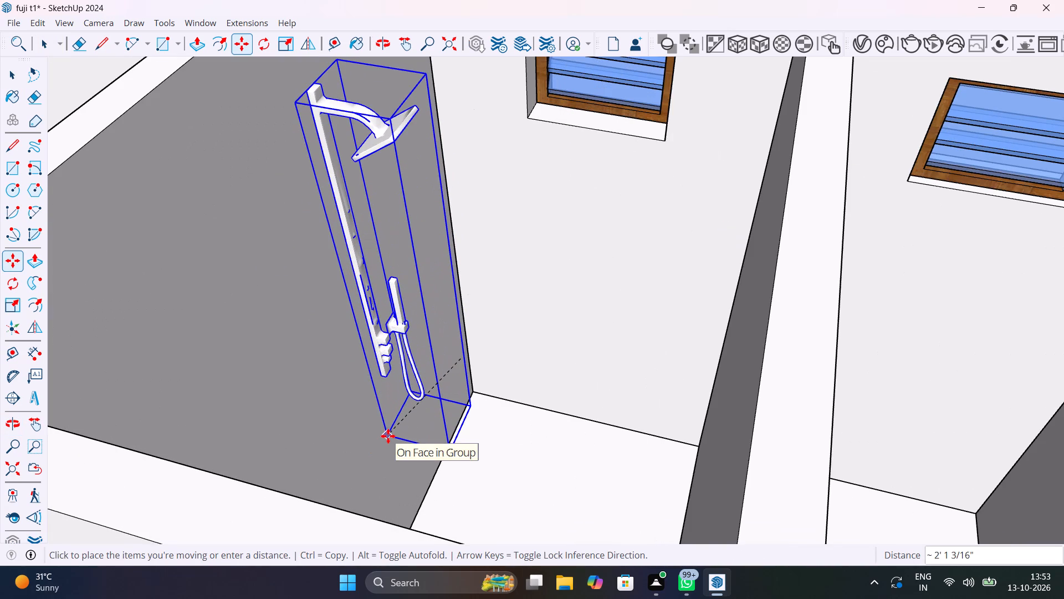
{"action": "middle_click_drag", "start_coordinate": [388, 435], "coordinate": [407, 471], "text": "shift"}
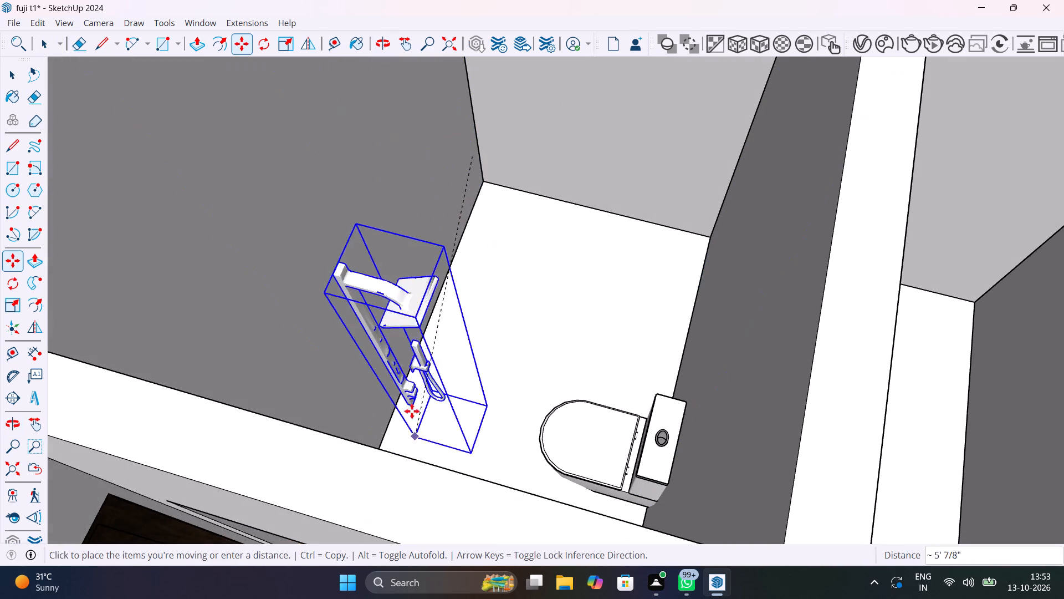
{"action": "middle_click_drag", "start_coordinate": [427, 277], "coordinate": [472, 372], "text": "shift"}
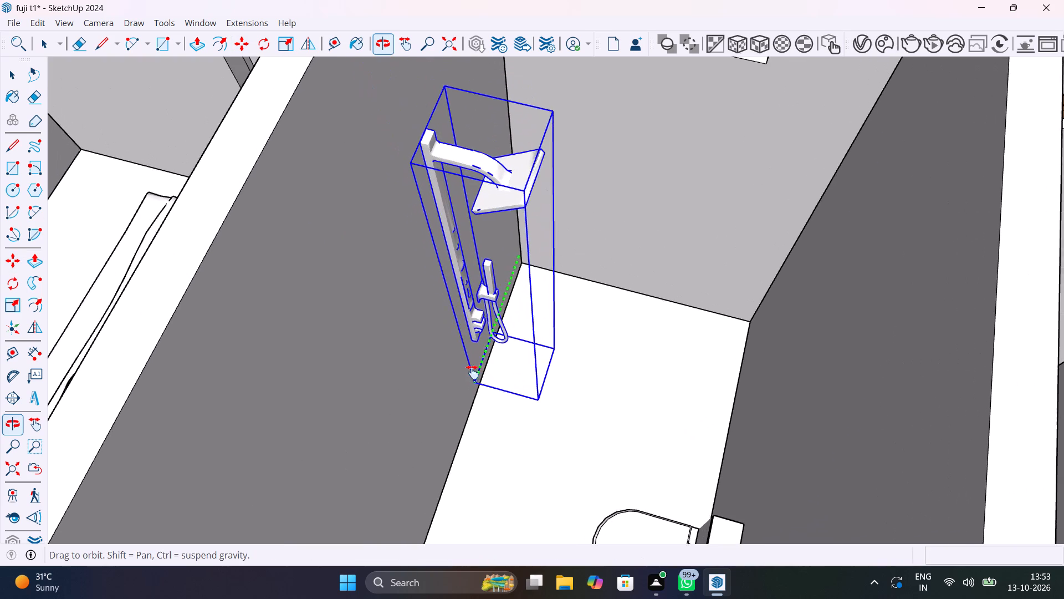
{"action": "middle_click_drag", "start_coordinate": [472, 372], "coordinate": [472, 373], "text": "shift"}
{"action": "scroll", "coordinate": [472, 373], "scroll_direction": "up", "scroll_amount": 1}
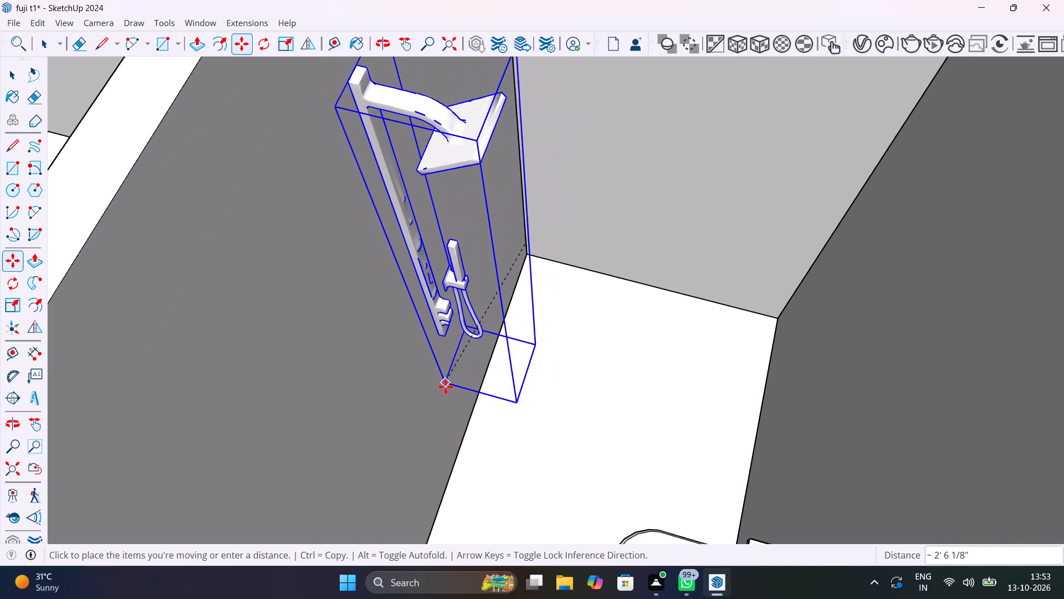
{"action": "left_click", "coordinate": [446, 389]}
Shift the shower panel about 1" along the bedroom-side wall toward the window wall.
{"action": "middle_click_drag", "start_coordinate": [399, 372], "coordinate": [570, 392]}
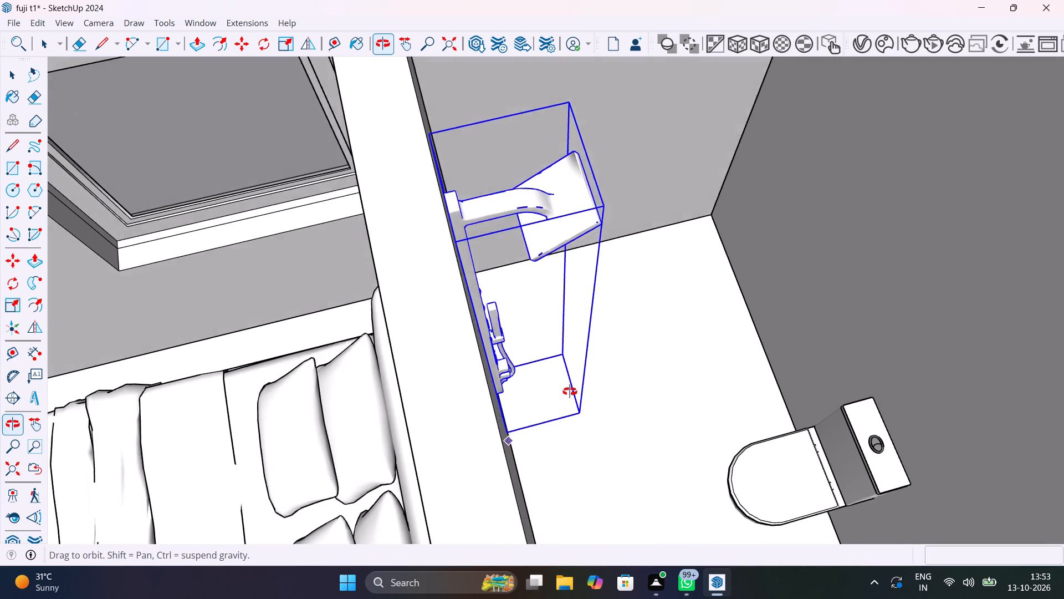
{"action": "middle_click_drag", "start_coordinate": [570, 392], "coordinate": [571, 401]}
{"action": "scroll", "coordinate": [463, 279], "scroll_direction": "up", "scroll_amount": 9}
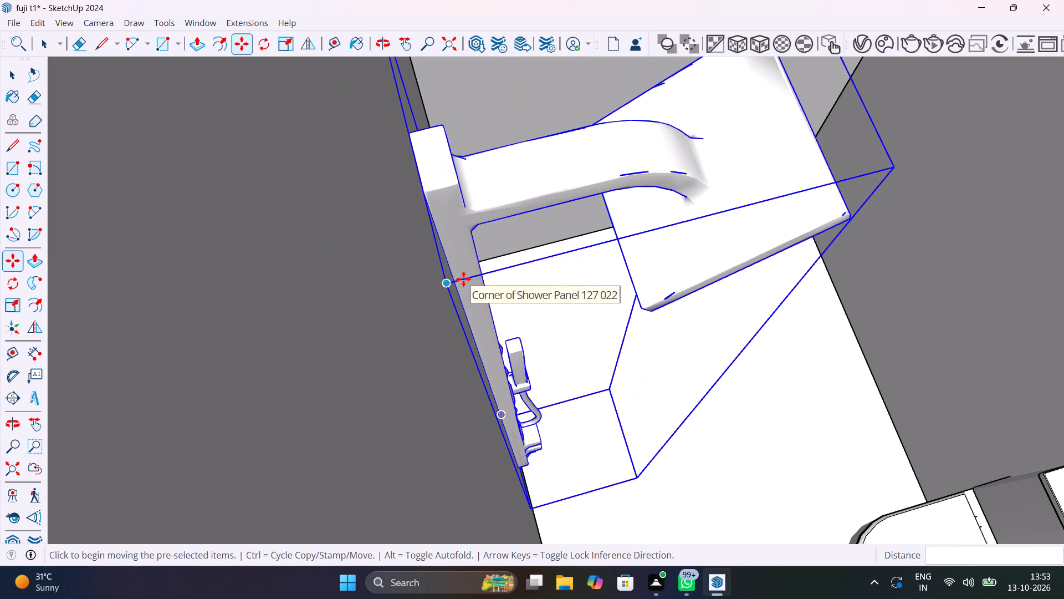
{"action": "left_click", "coordinate": [441, 284]}
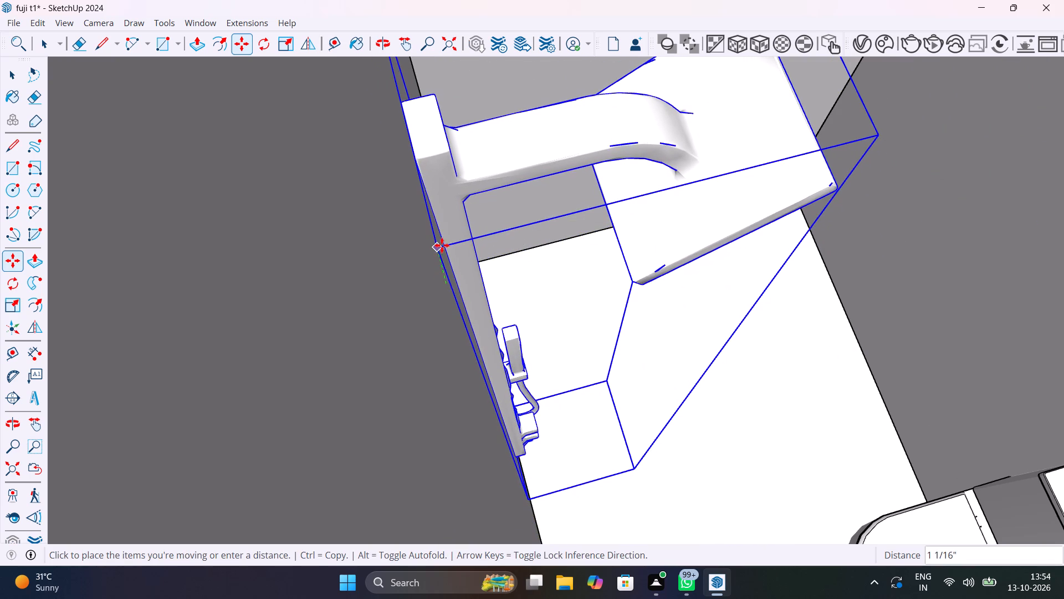
{"action": "left_click", "coordinate": [442, 241]}
{"action": "key", "text": "space"}
Copy the shower panel from its bottom corner into the adjacent bathroom, about 9' 3 1/2" away.
{"action": "scroll", "coordinate": [519, 341], "scroll_direction": "down", "scroll_amount": 12}
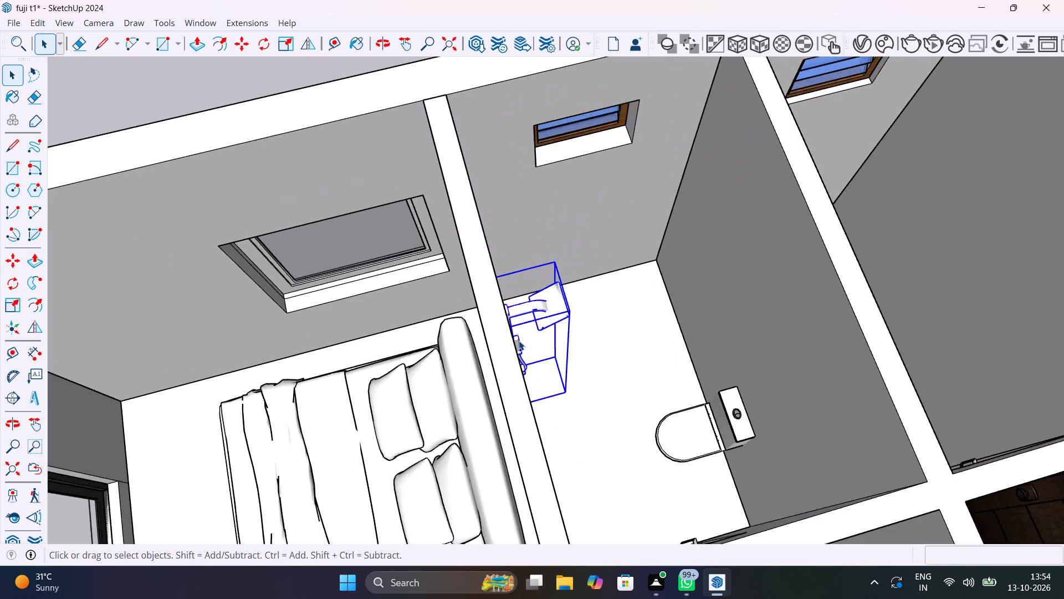
{"action": "scroll", "coordinate": [519, 341], "scroll_direction": "down", "scroll_amount": 1}
{"action": "middle_click_drag", "start_coordinate": [556, 348], "coordinate": [212, 336]}
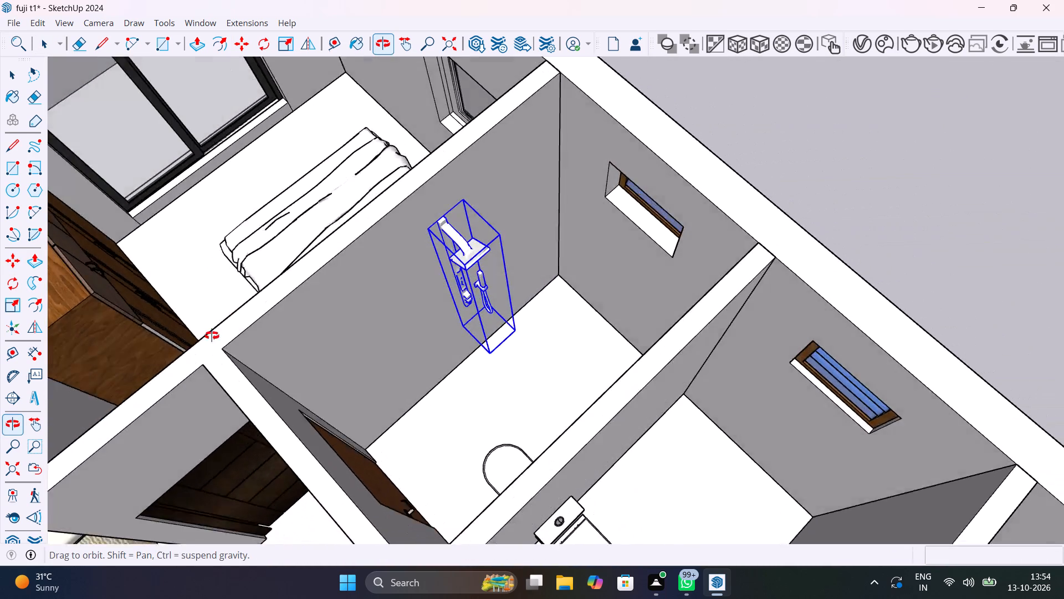
{"action": "middle_click_drag", "start_coordinate": [212, 336], "coordinate": [363, 332]}
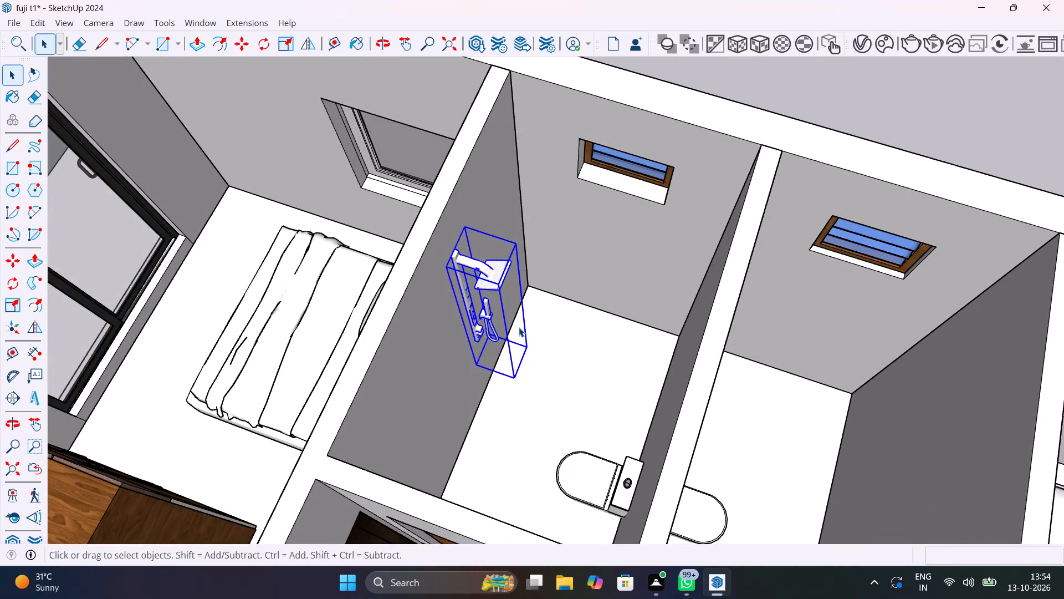
{"action": "key", "text": "m"}
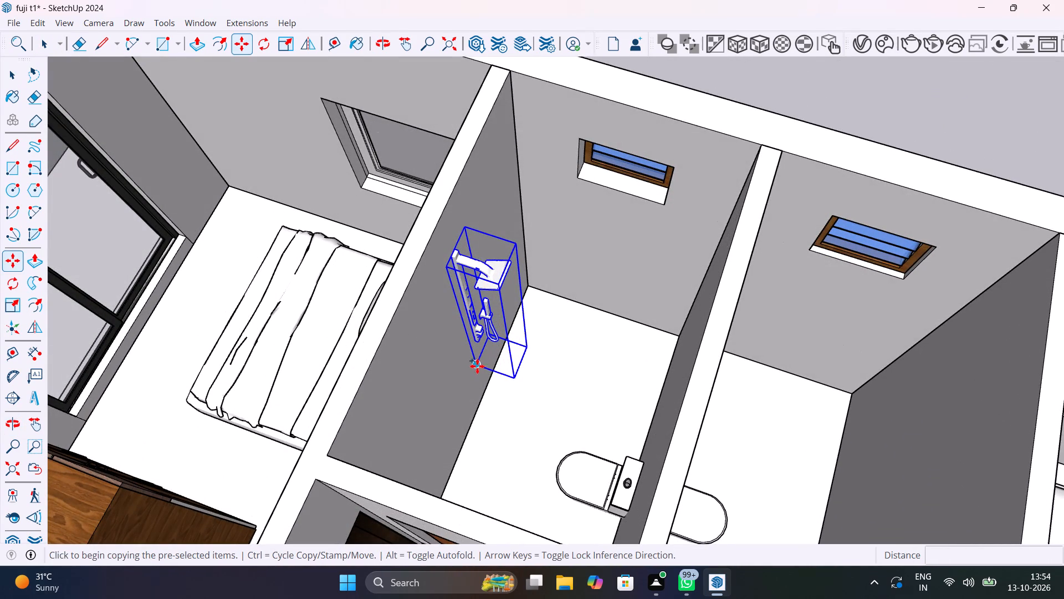
{"action": "left_click", "coordinate": [477, 367]}
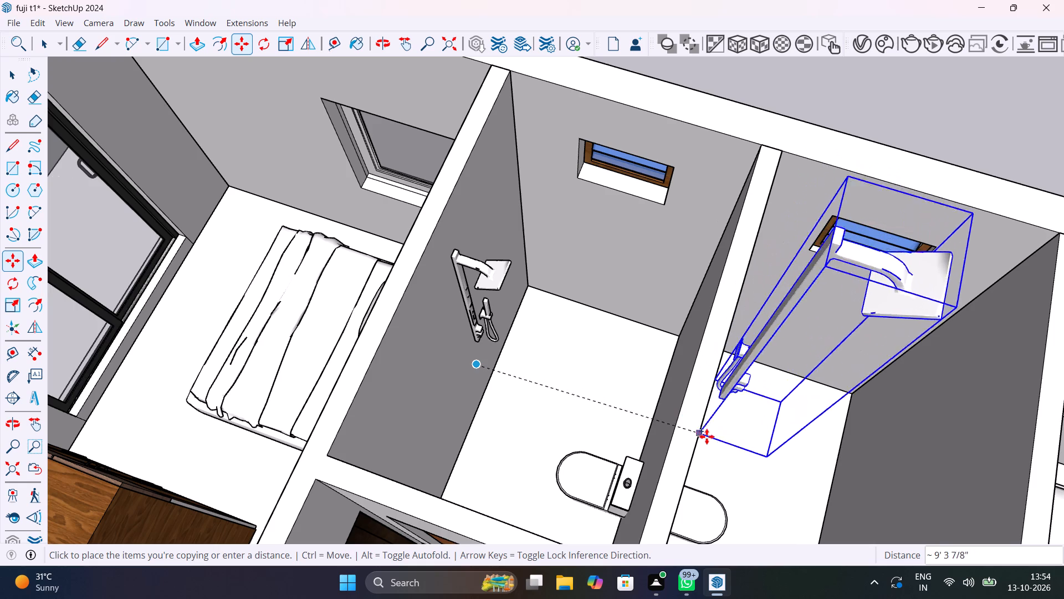
{"action": "scroll", "coordinate": [752, 439], "scroll_direction": "down", "scroll_amount": 6}
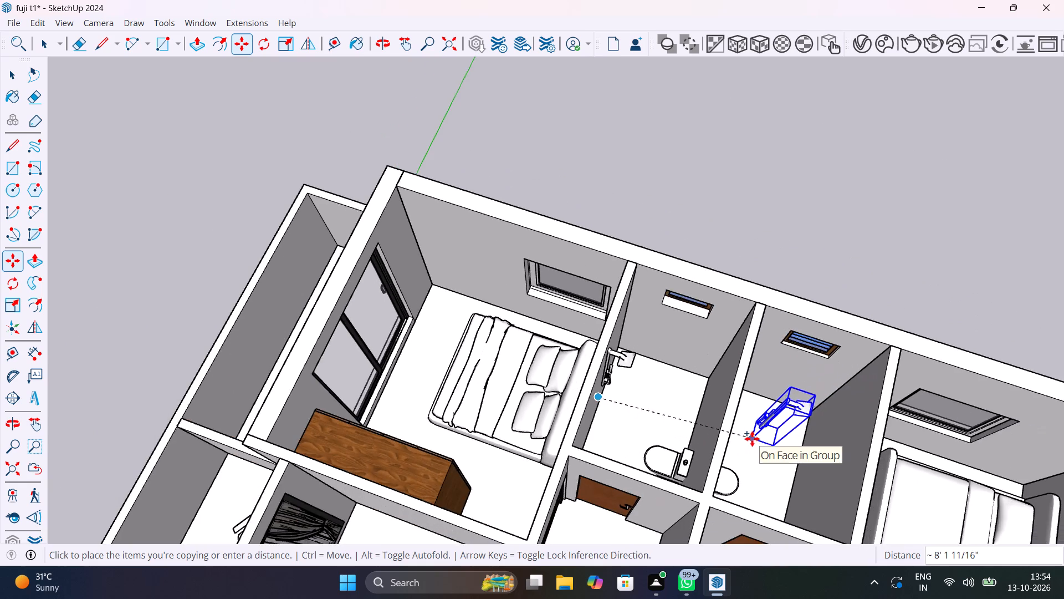
{"action": "middle_click_drag", "start_coordinate": [752, 438], "coordinate": [765, 394], "text": "shift"}
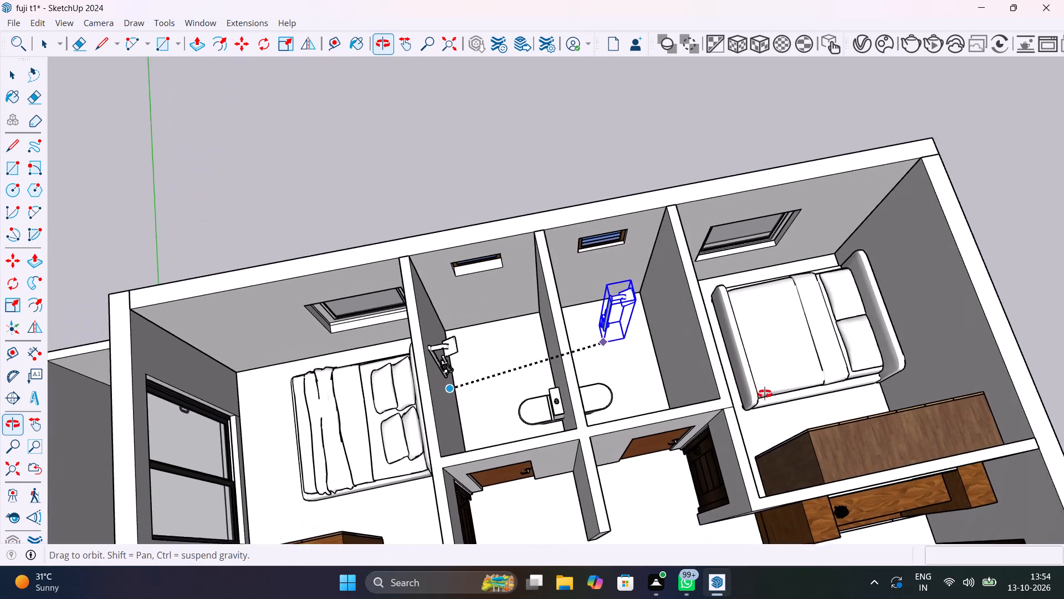
{"action": "middle_click_drag", "start_coordinate": [765, 394], "coordinate": [768, 394], "text": "shift"}
{"action": "scroll", "coordinate": [636, 336], "scroll_direction": "up", "scroll_amount": 9}
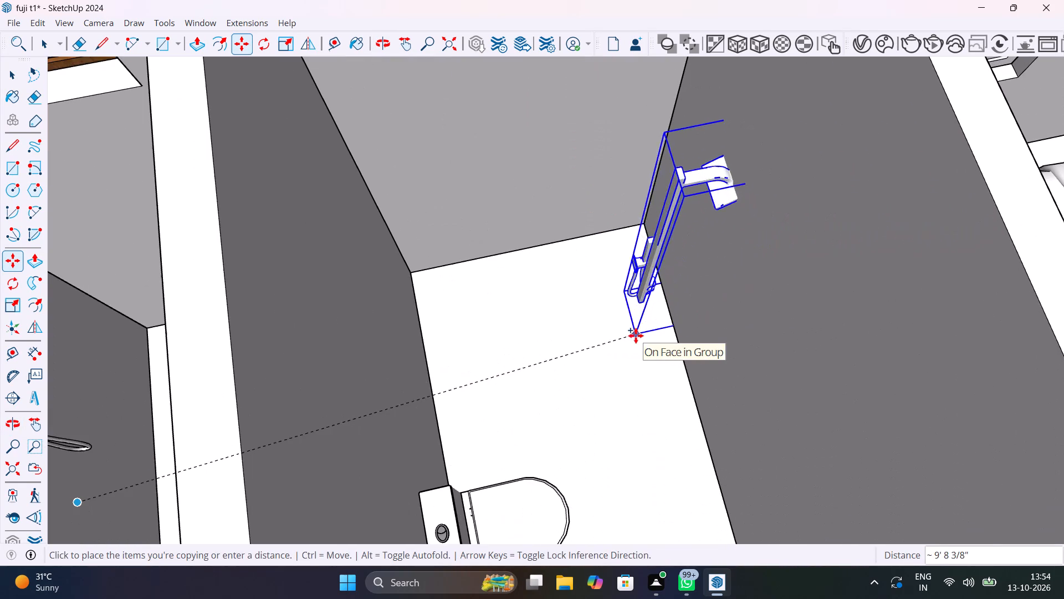
{"action": "left_click", "coordinate": [615, 337]}
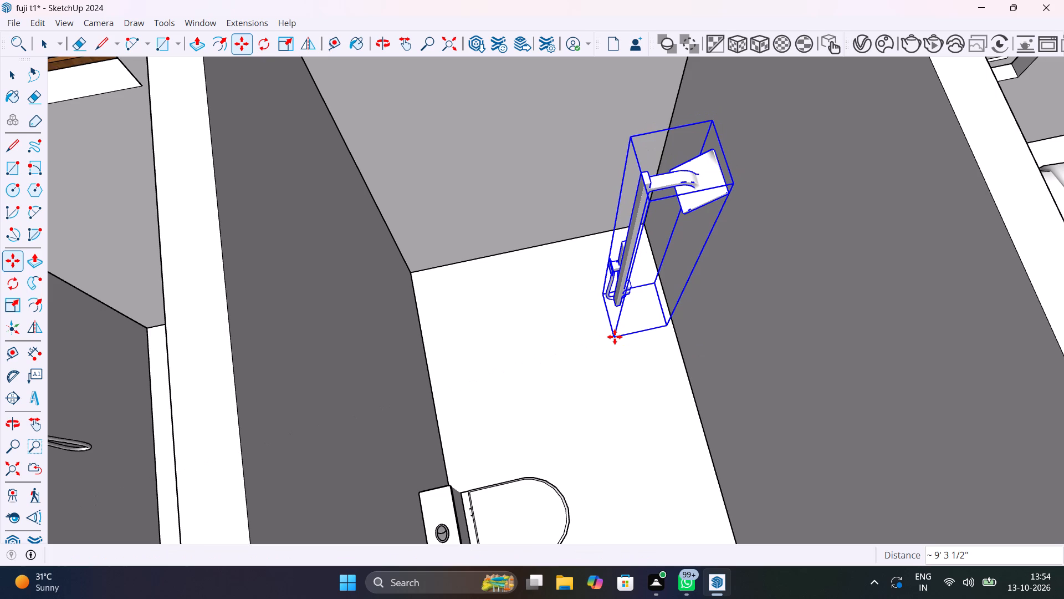
Rotate the new shower panel copy 90 degrees twice about the vertical axis, using its bottom corner as centre.
{"action": "key", "text": "q"}
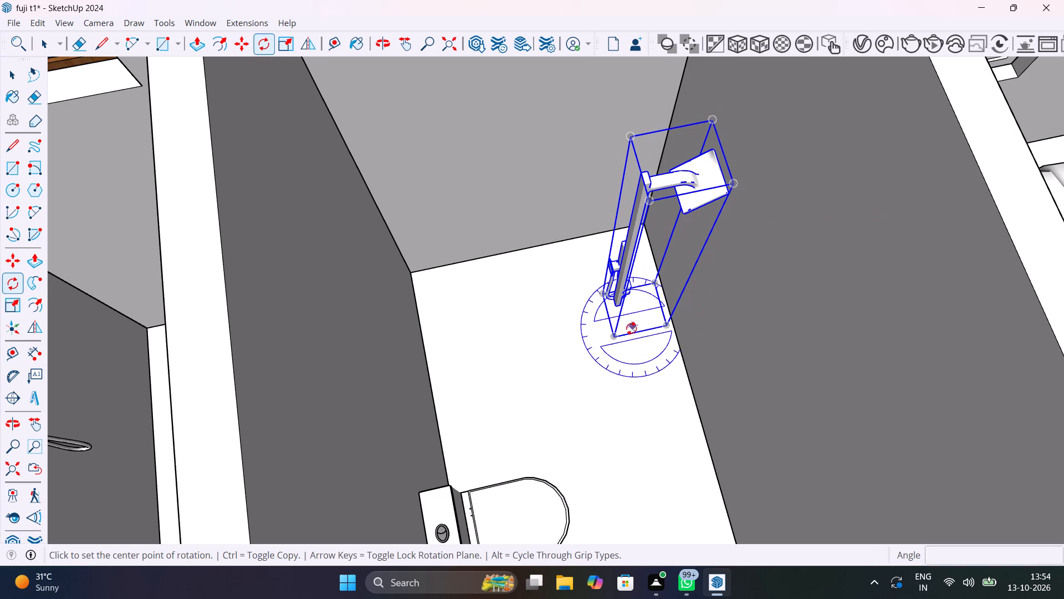
{"action": "left_click", "coordinate": [622, 341]}
{"action": "left_click", "coordinate": [599, 324]}
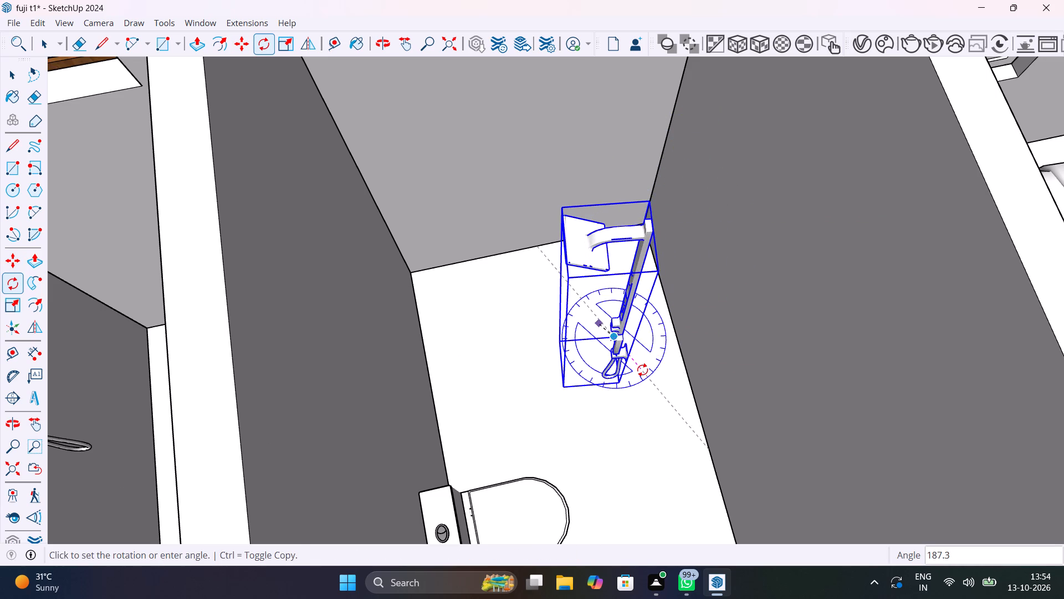
{"action": "type", "text": "90"}
{"action": "key", "text": "Return"}
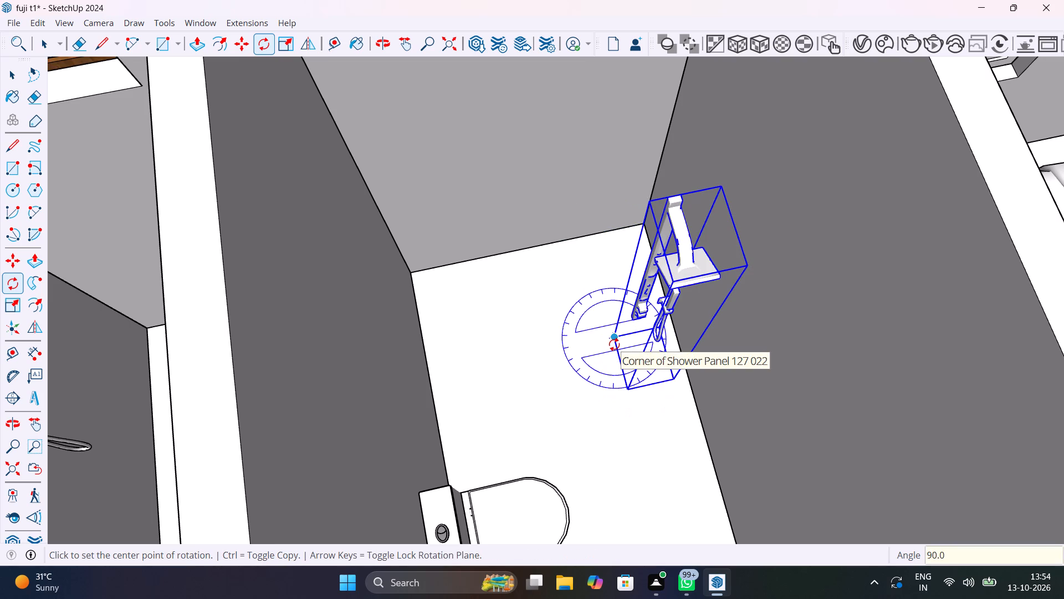
{"action": "left_click", "coordinate": [614, 344]}
{"action": "left_click", "coordinate": [585, 337]}
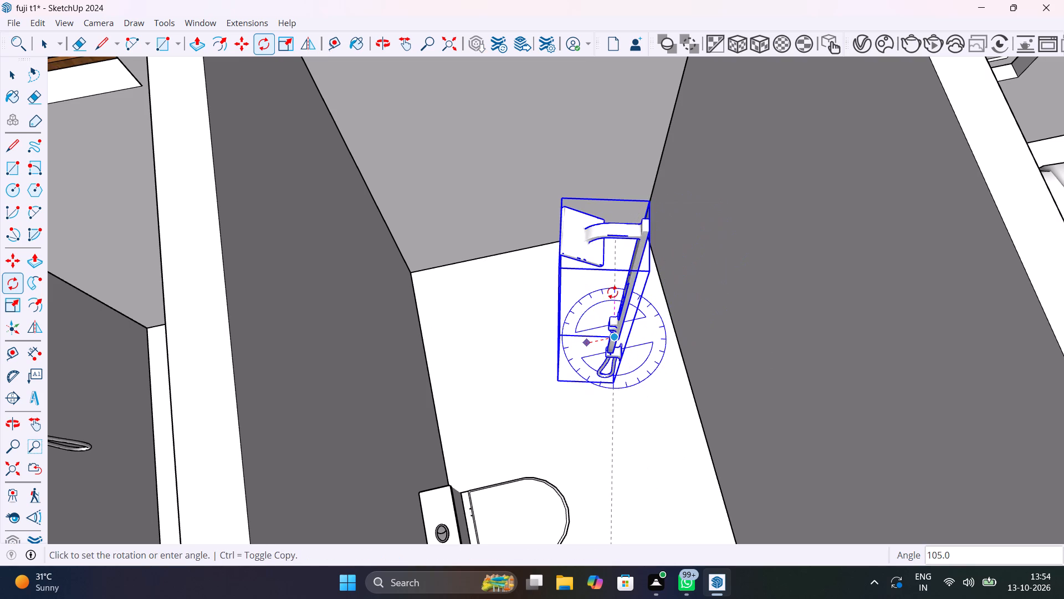
{"action": "type", "text": "90"}
{"action": "key", "text": "Return"}
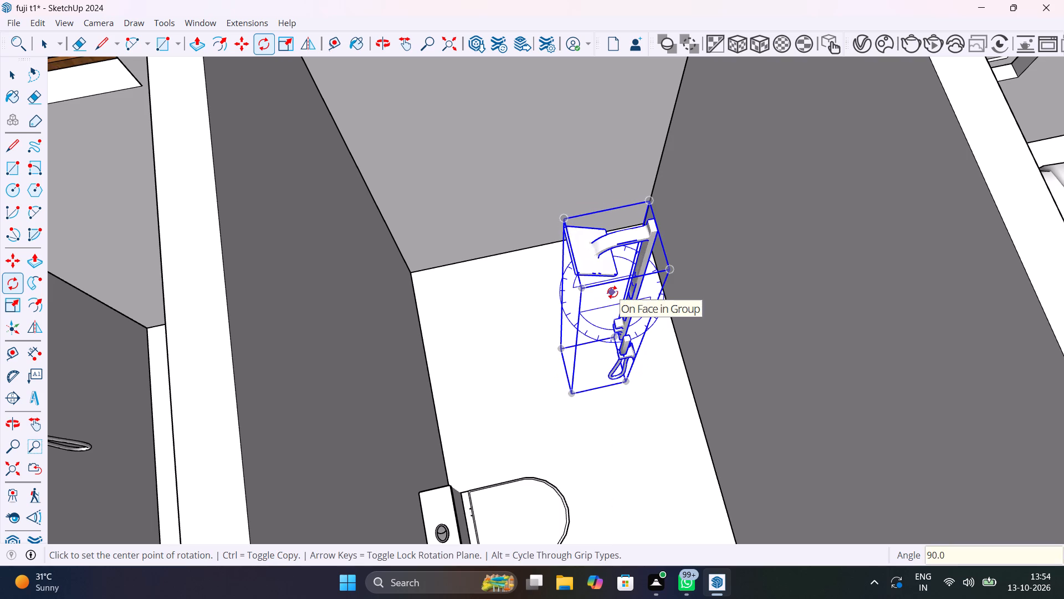
Move the turned shower panel copy about 3' onto the second bathroom's wall shared with the other bedroom.
{"action": "key", "text": "m"}
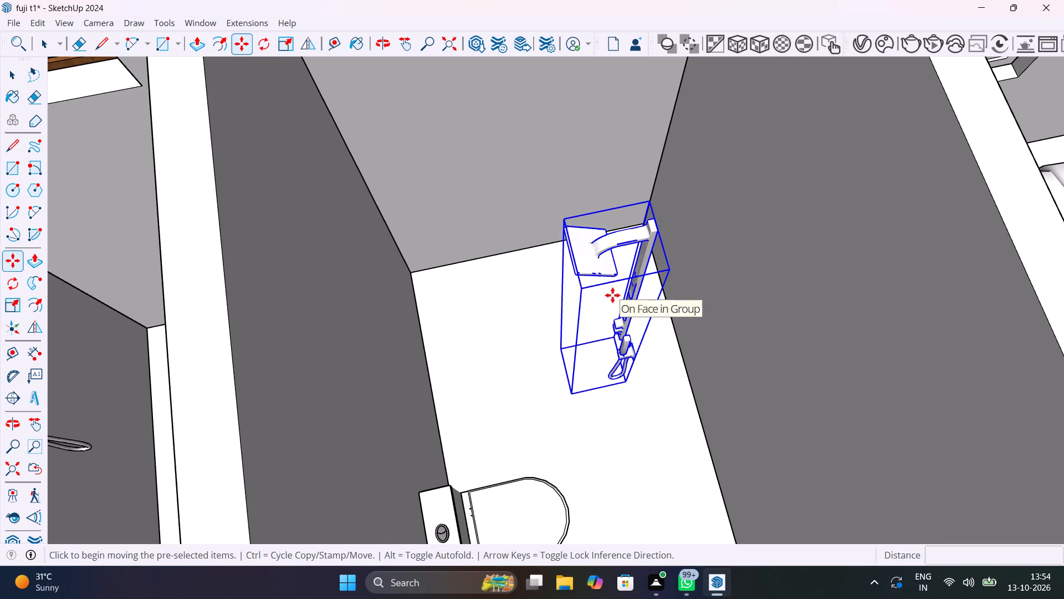
{"action": "left_click", "coordinate": [625, 383]}
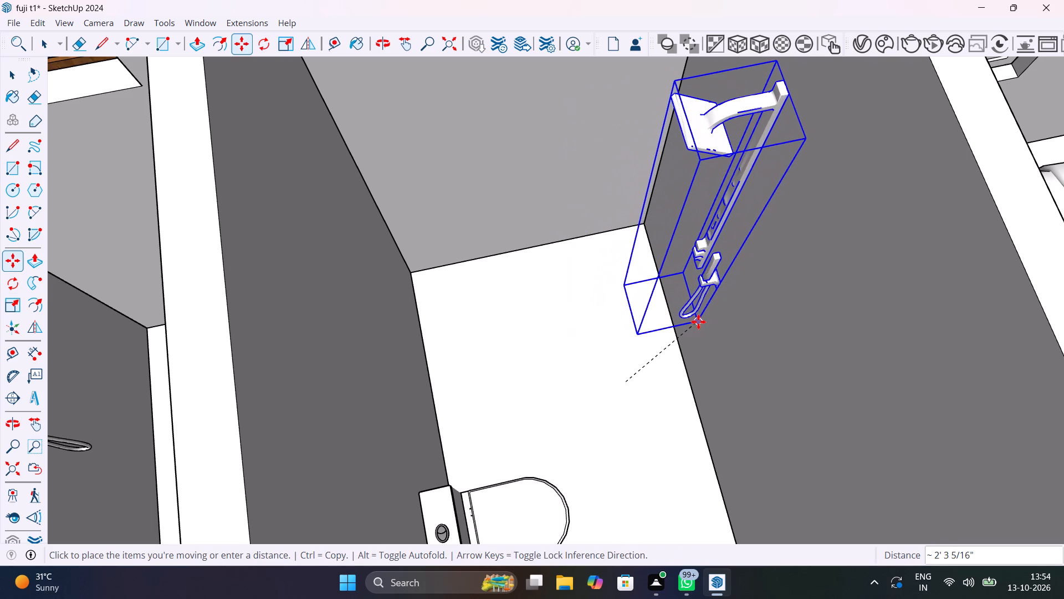
{"action": "middle_click_drag", "start_coordinate": [698, 322], "coordinate": [632, 290], "text": "shift"}
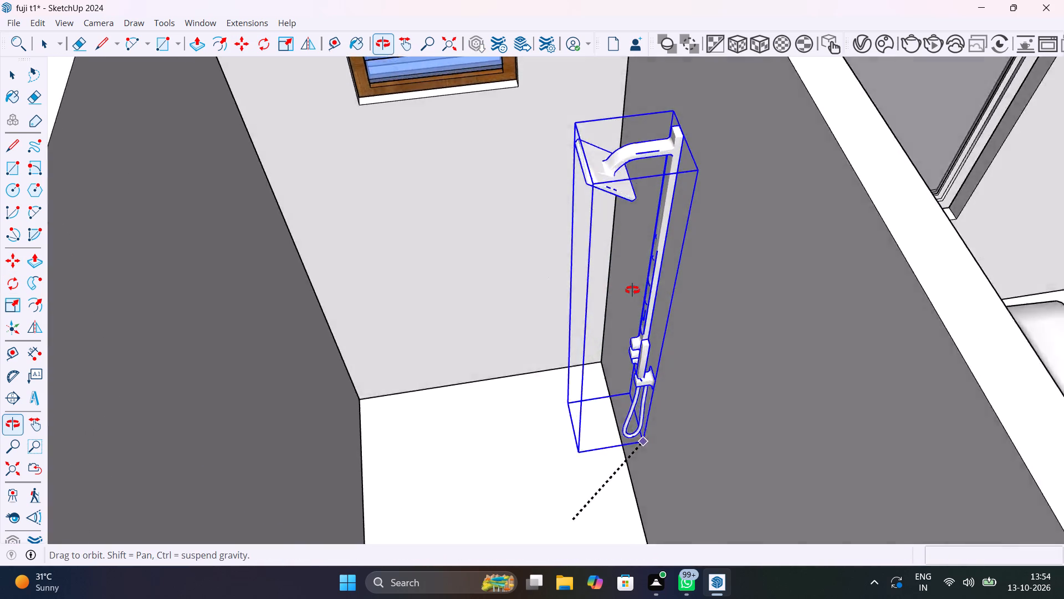
{"action": "middle_click_drag", "start_coordinate": [632, 290], "coordinate": [644, 313], "text": "shift"}
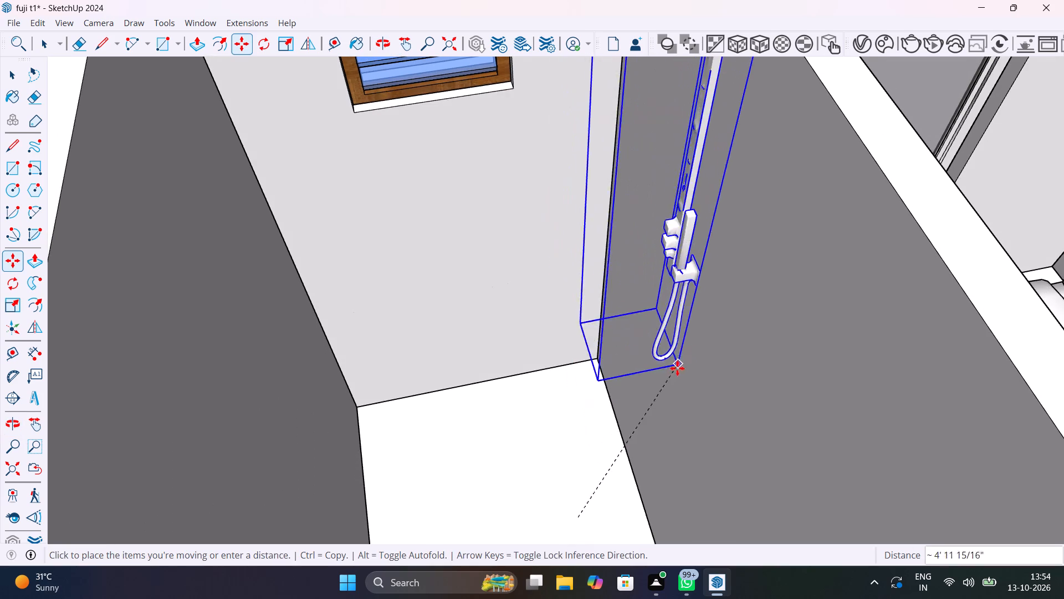
{"action": "left_click", "coordinate": [663, 444]}
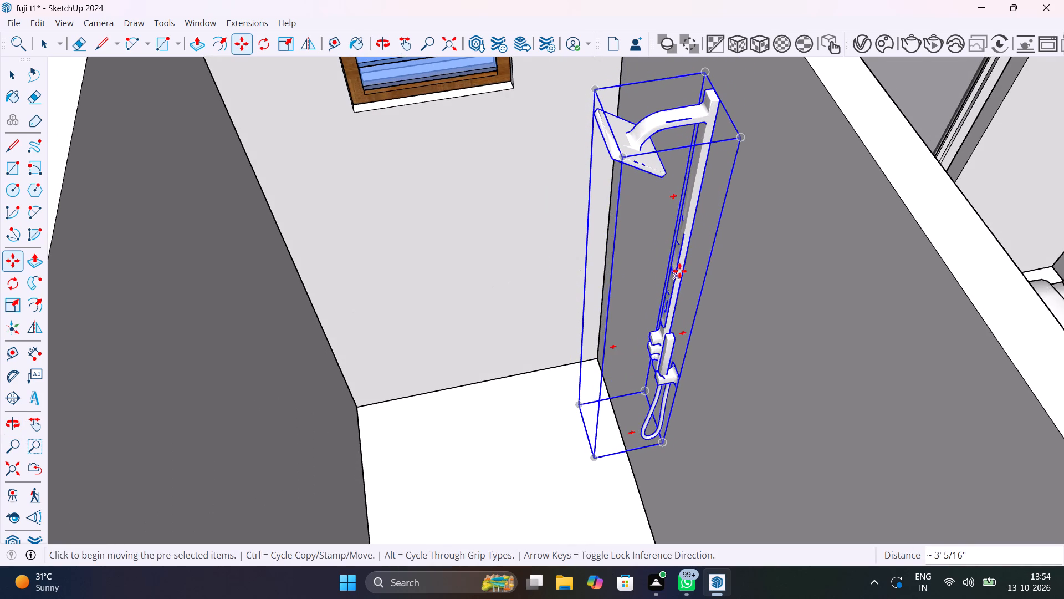
Move the second bathroom's shower panel by its top outer corner a few inches along its wall toward the window wall.
{"action": "scroll", "coordinate": [703, 256], "scroll_direction": "up", "scroll_amount": 1}
{"action": "middle_click_drag", "start_coordinate": [703, 256], "coordinate": [597, 385], "text": "shift"}
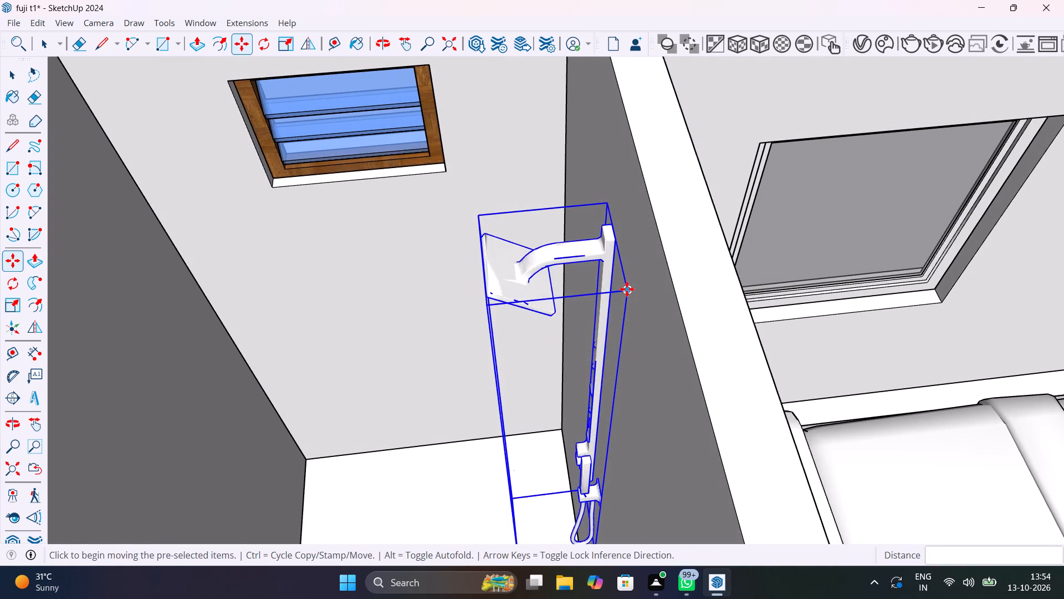
{"action": "left_click", "coordinate": [627, 288]}
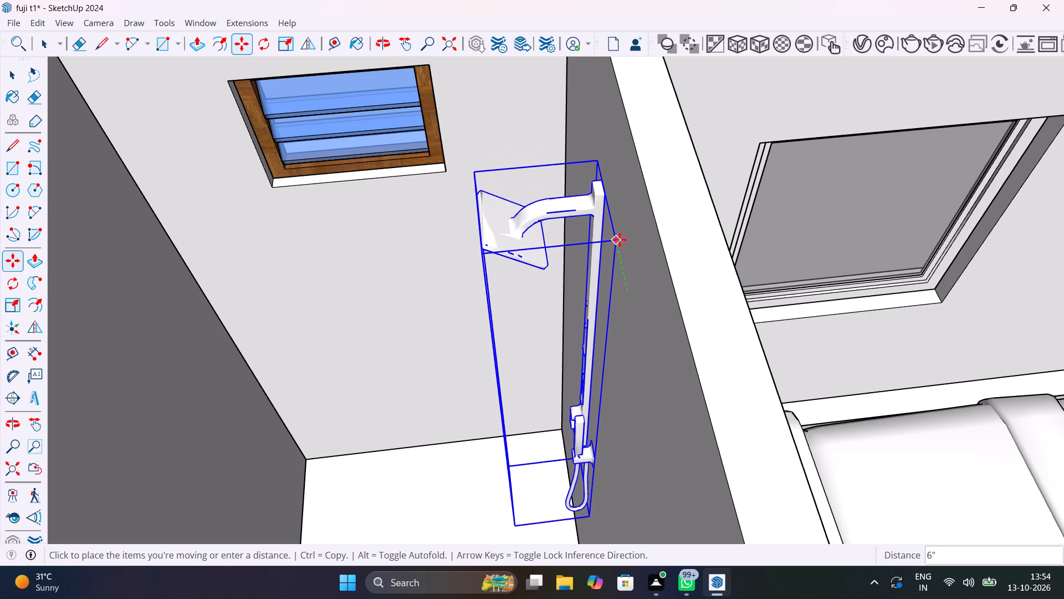
{"action": "scroll", "coordinate": [620, 240], "scroll_direction": "up", "scroll_amount": 5}
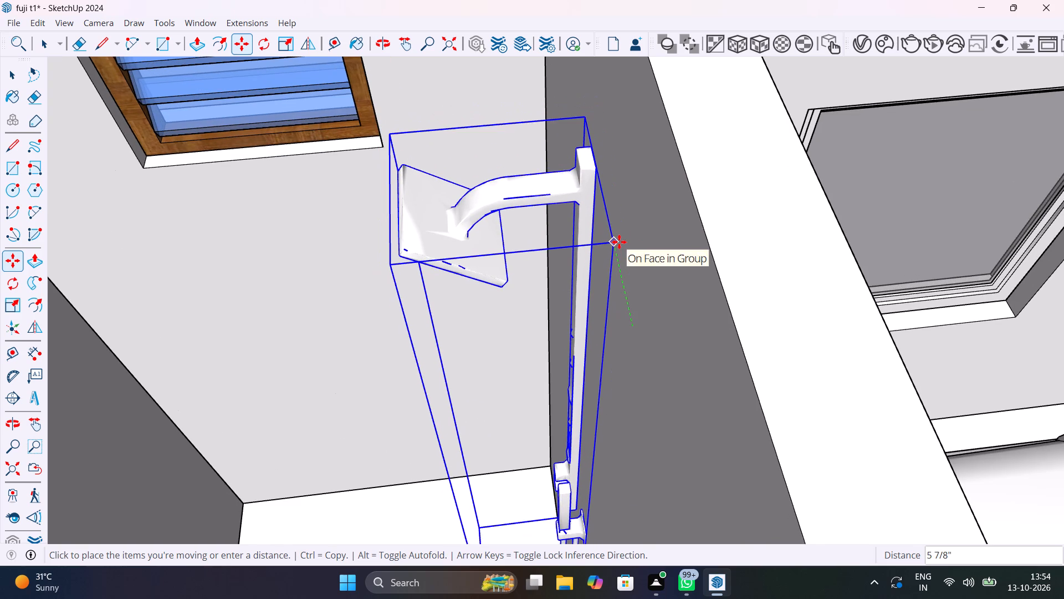
{"action": "middle_click_drag", "start_coordinate": [619, 242], "coordinate": [712, 238]}
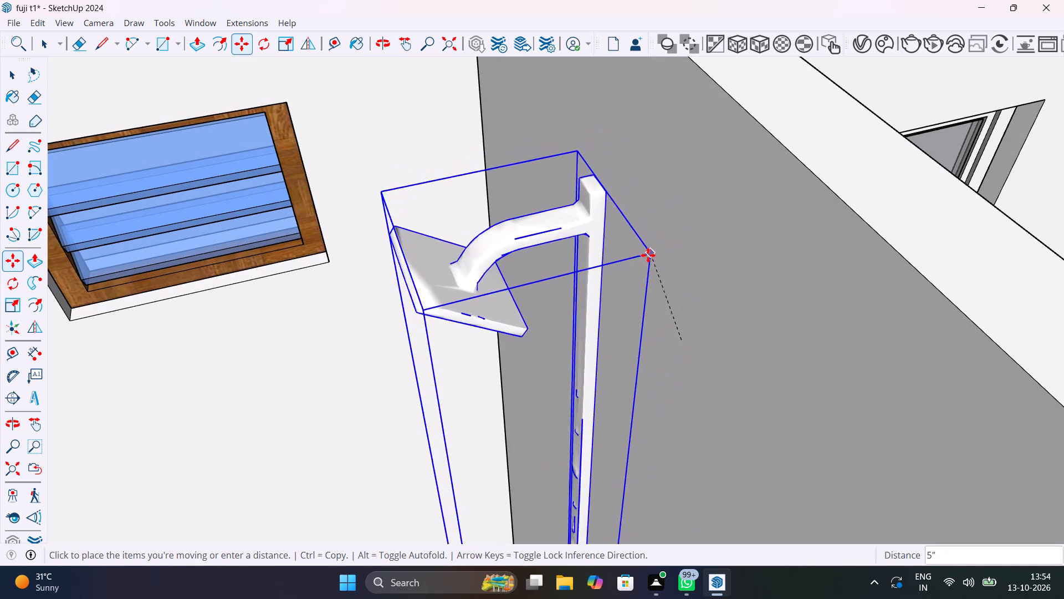
{"action": "left_click", "coordinate": [638, 281]}
Place a horizontal guide 9' above the floor edge on the second bathroom's shower wall.
{"action": "scroll", "coordinate": [651, 306], "scroll_direction": "down", "scroll_amount": 14}
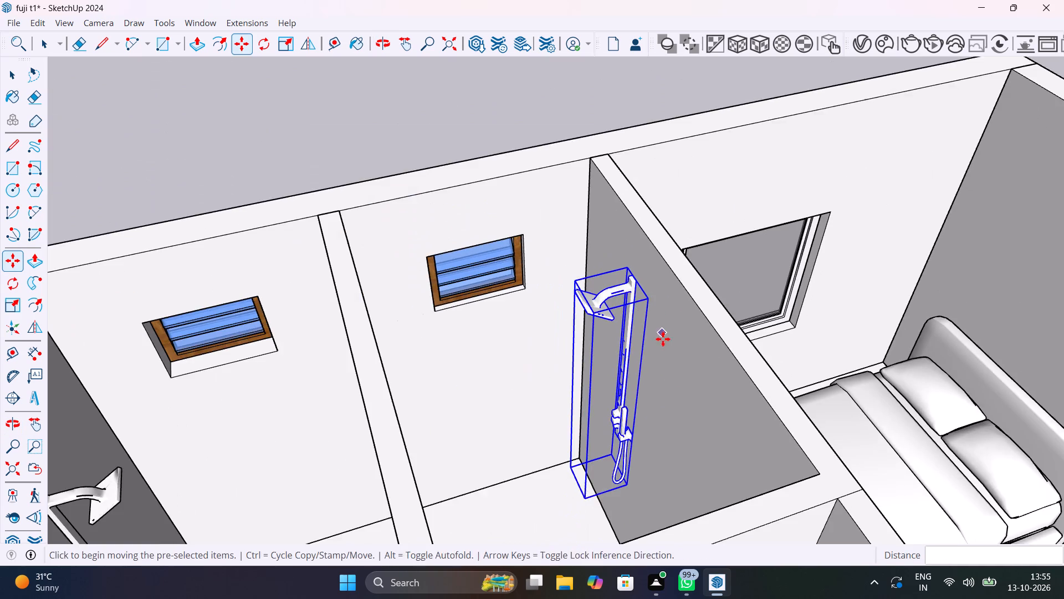
{"action": "middle_click_drag", "start_coordinate": [664, 343], "coordinate": [665, 304], "text": "shift"}
{"action": "key", "text": "t"}
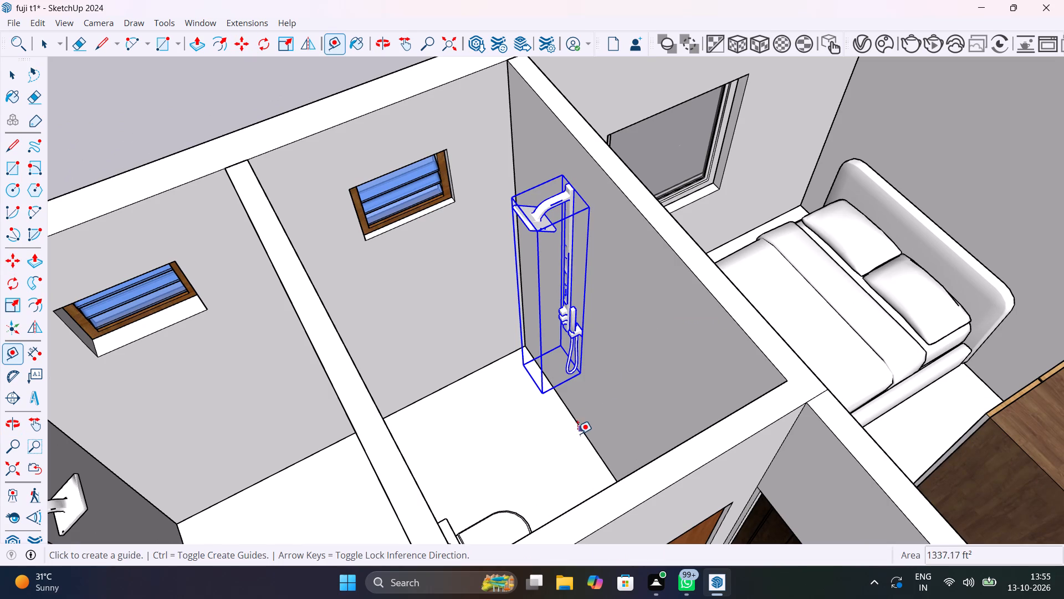
{"action": "left_click", "coordinate": [579, 432]}
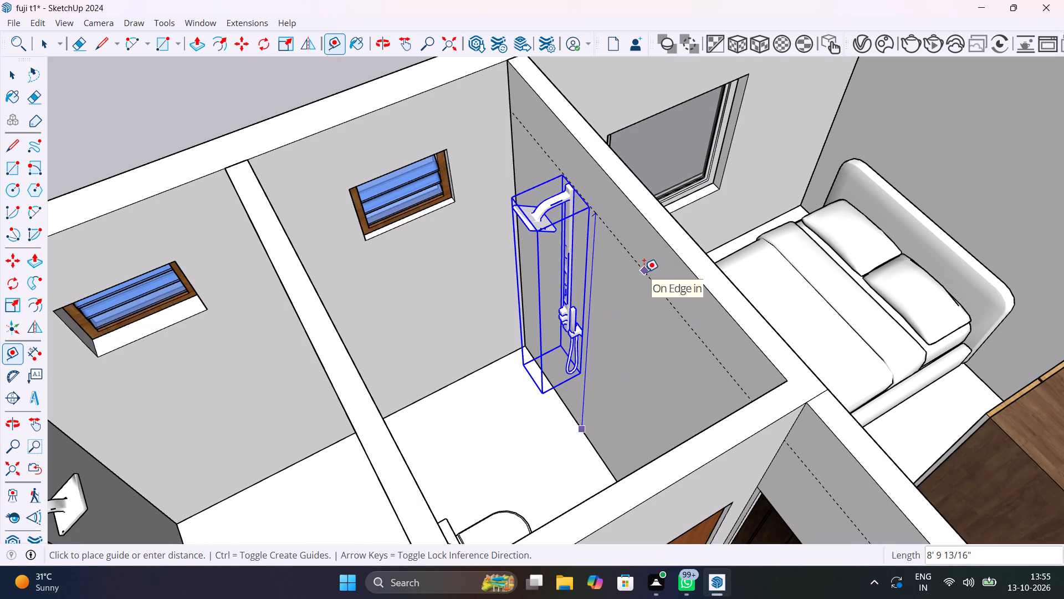
{"action": "type", "text": "9'"}
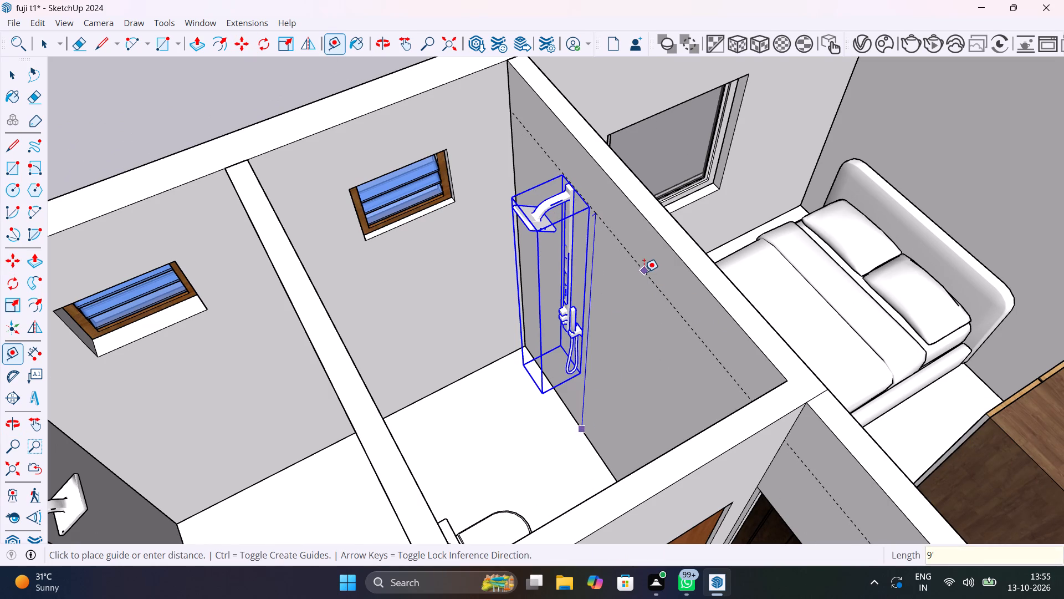
{"action": "key", "text": "Return"}
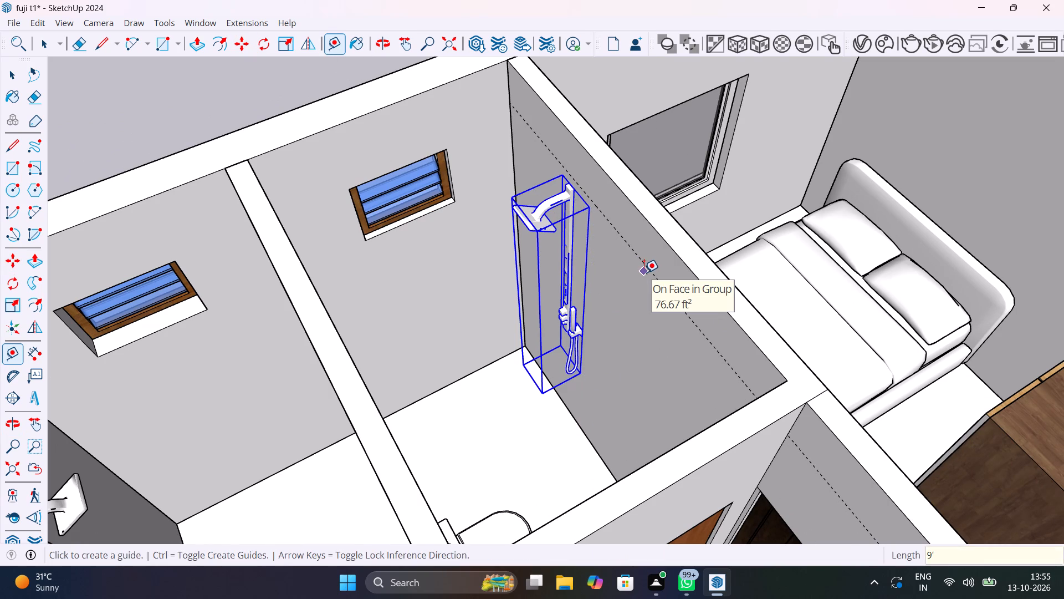
Move the second bathroom's shower panel by its top outer corner onto the 9' guide line.
{"action": "key", "text": "m"}
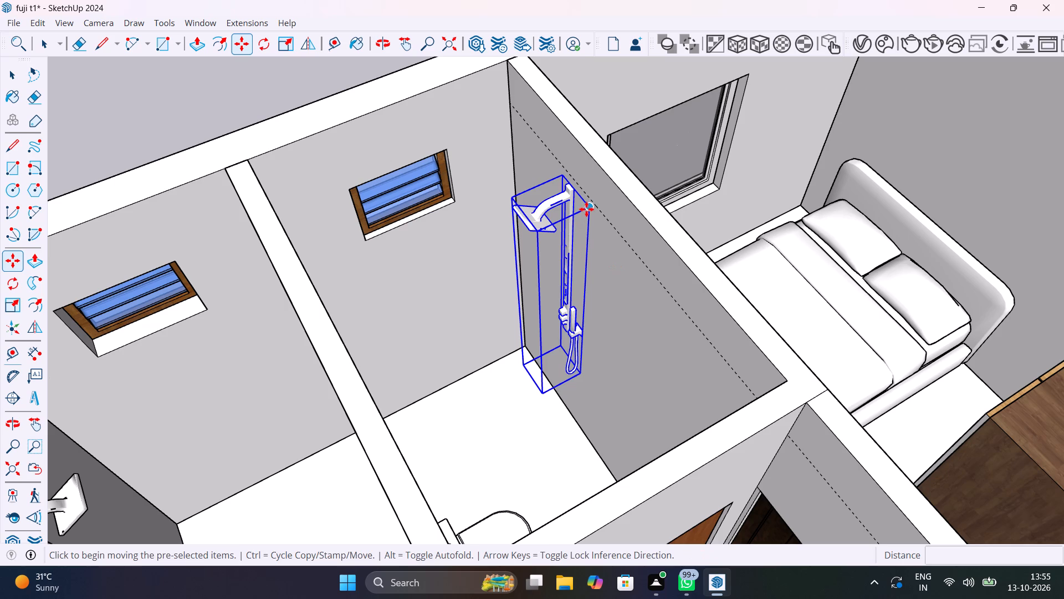
{"action": "left_click", "coordinate": [586, 209]}
{"action": "scroll", "coordinate": [589, 201], "scroll_direction": "up", "scroll_amount": 11}
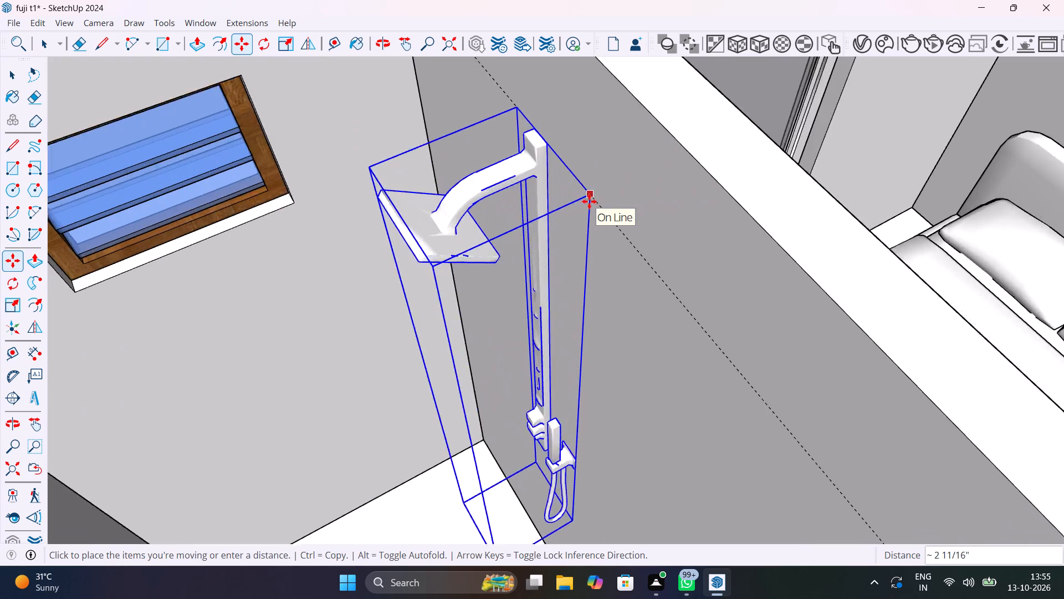
{"action": "scroll", "coordinate": [589, 201], "scroll_direction": "up", "scroll_amount": 3}
{"action": "left_click", "coordinate": [596, 197]}
Place a horizontal guide 9' above the floor edge on the first bathroom's shower wall.
{"action": "scroll", "coordinate": [571, 271], "scroll_direction": "down", "scroll_amount": 8}
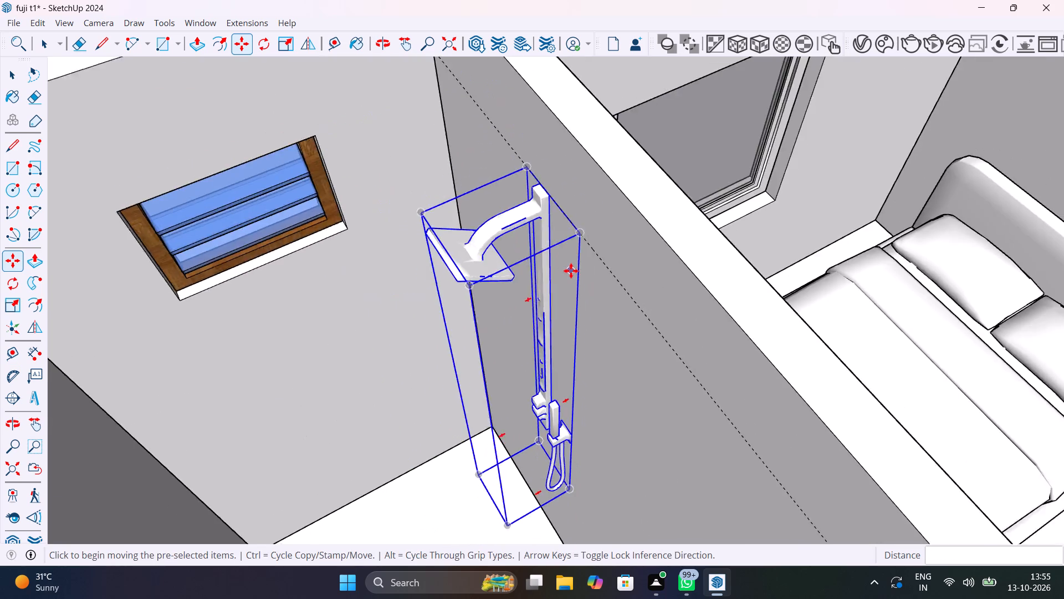
{"action": "scroll", "coordinate": [571, 271], "scroll_direction": "down", "scroll_amount": 20}
{"action": "scroll", "coordinate": [571, 271], "scroll_direction": "down", "scroll_amount": 2}
{"action": "middle_click_drag", "start_coordinate": [575, 287], "coordinate": [344, 308]}
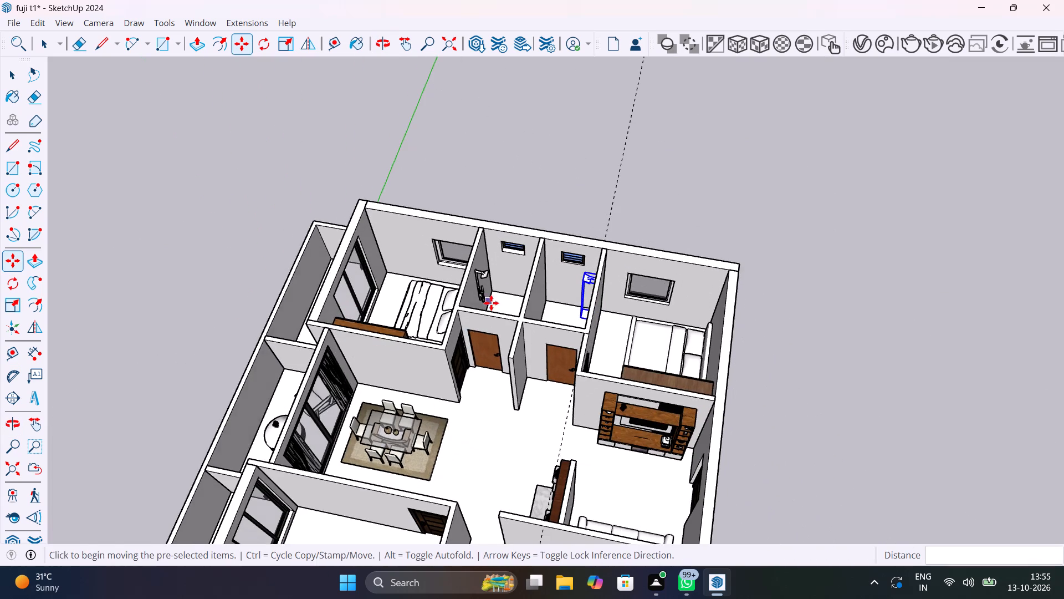
{"action": "scroll", "coordinate": [492, 301], "scroll_direction": "up", "scroll_amount": 13}
{"action": "middle_click_drag", "start_coordinate": [492, 299], "coordinate": [337, 307]}
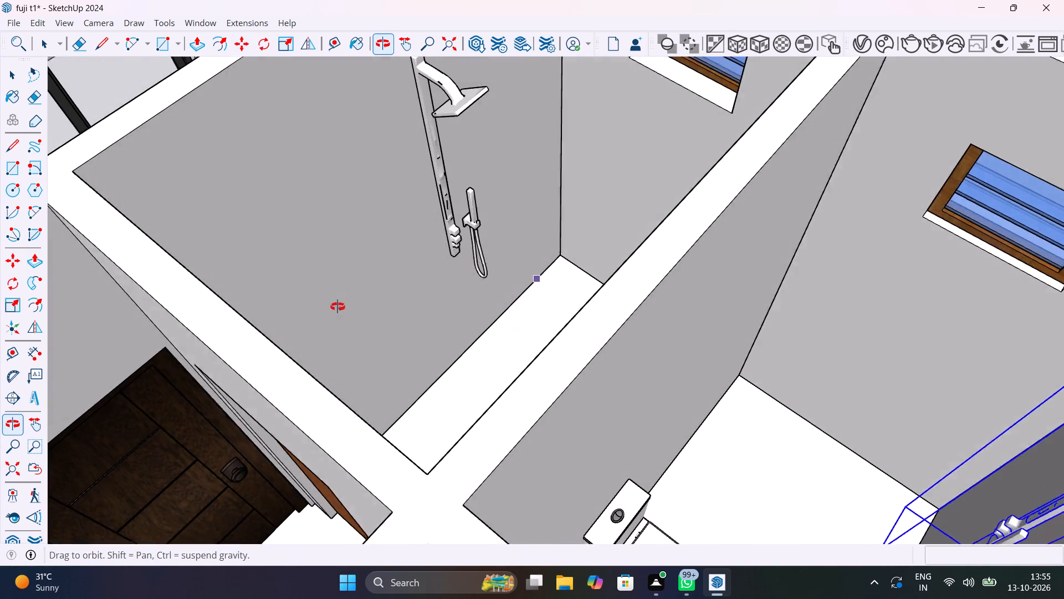
{"action": "middle_click_drag", "start_coordinate": [337, 307], "coordinate": [330, 327]}
{"action": "key", "text": "space"}
{"action": "key", "text": "t"}
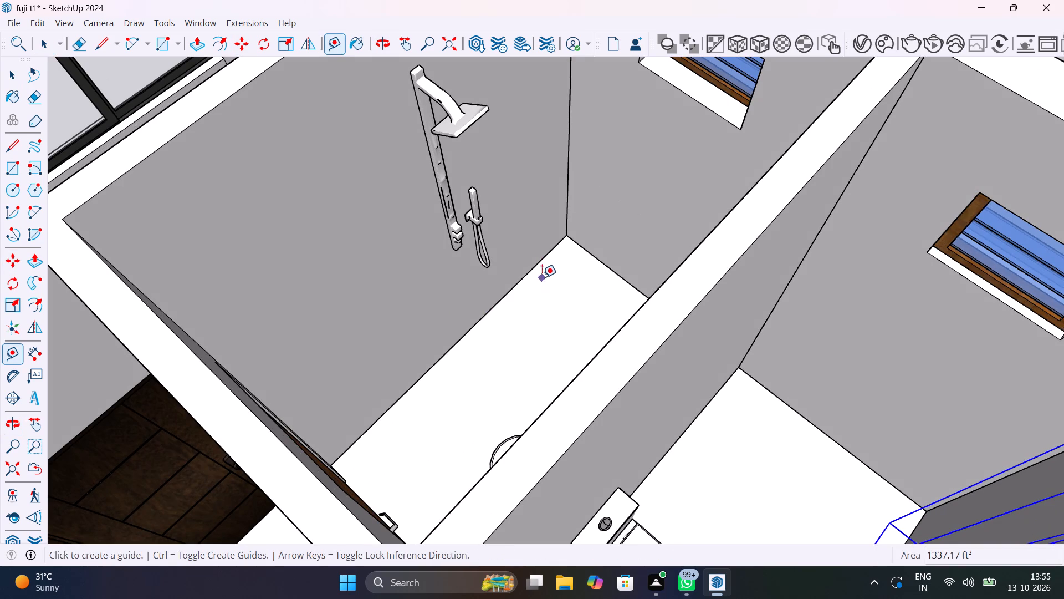
{"action": "left_click", "coordinate": [541, 259]}
{"action": "scroll", "coordinate": [536, 229], "scroll_direction": "down", "scroll_amount": 13}
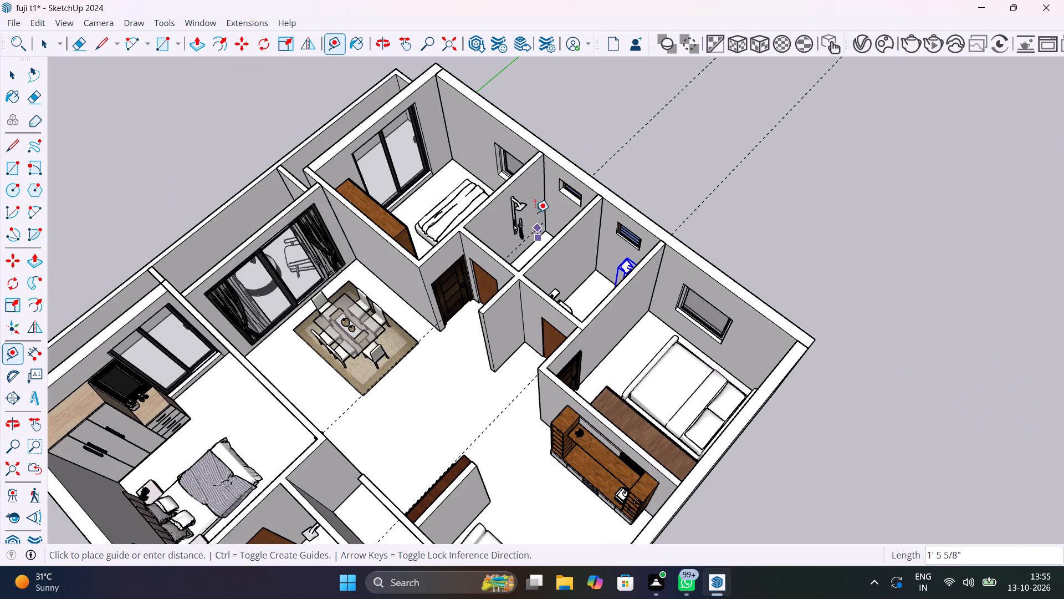
{"action": "type", "text": "9'"}
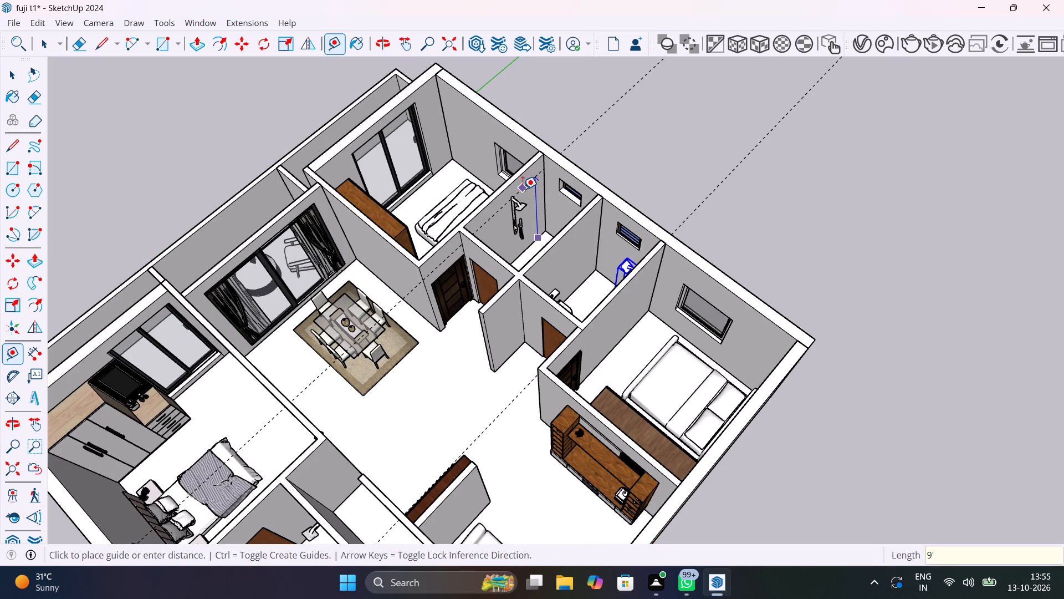
{"action": "key", "text": "Return"}
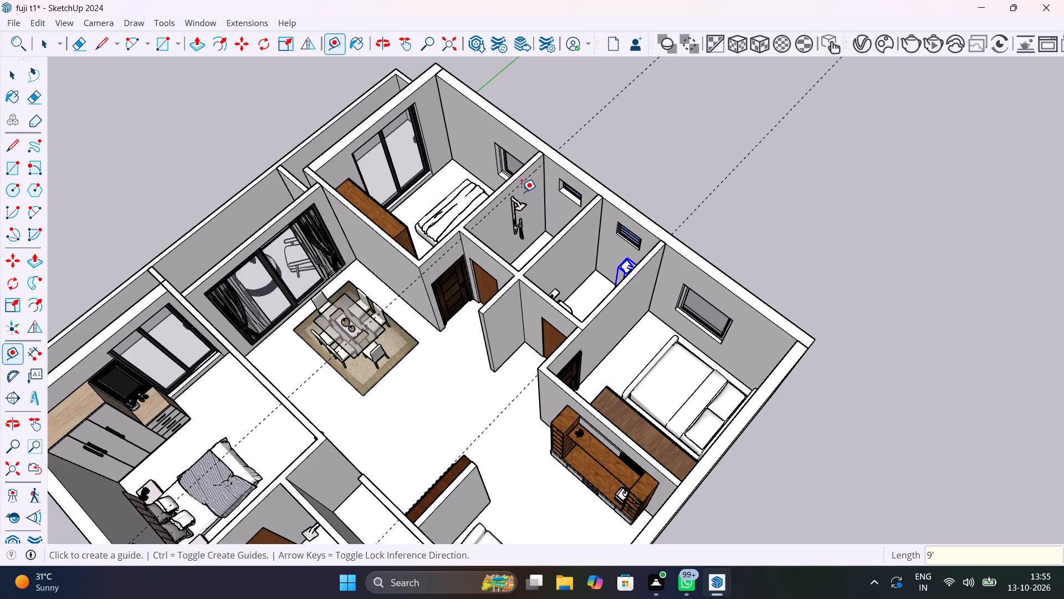
Move the first bathroom's shower panel by its top corner about 7 1/4" up to the 9' guide line.
{"action": "scroll", "coordinate": [518, 215], "scroll_direction": "up", "scroll_amount": 12}
{"action": "middle_click_drag", "start_coordinate": [523, 215], "coordinate": [591, 162]}
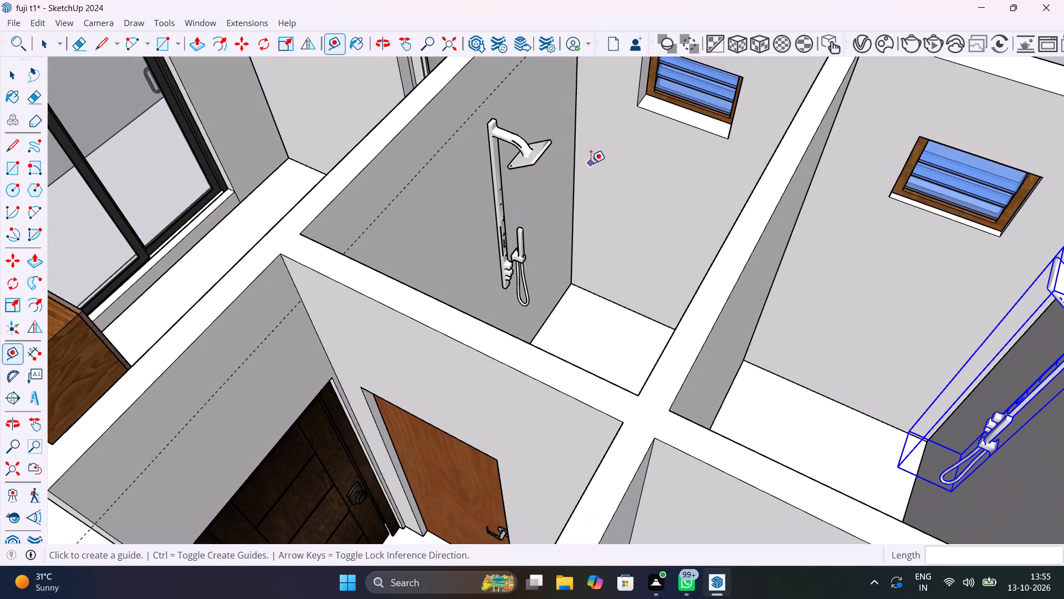
{"action": "key", "text": "space"}
{"action": "type", "text": "m"}
{"action": "key", "text": "space"}
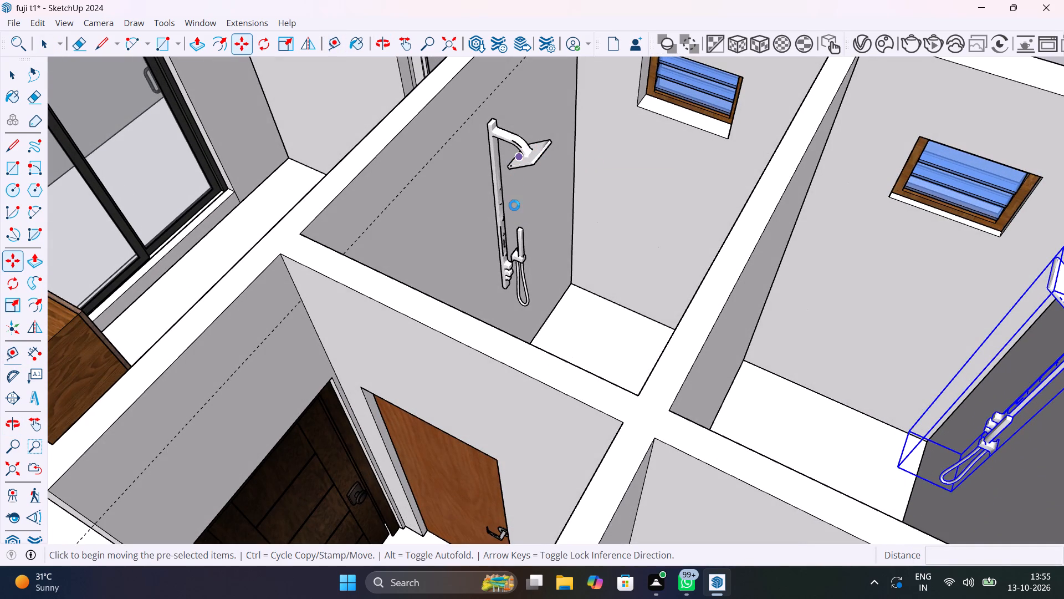
{"action": "left_click", "coordinate": [514, 205]}
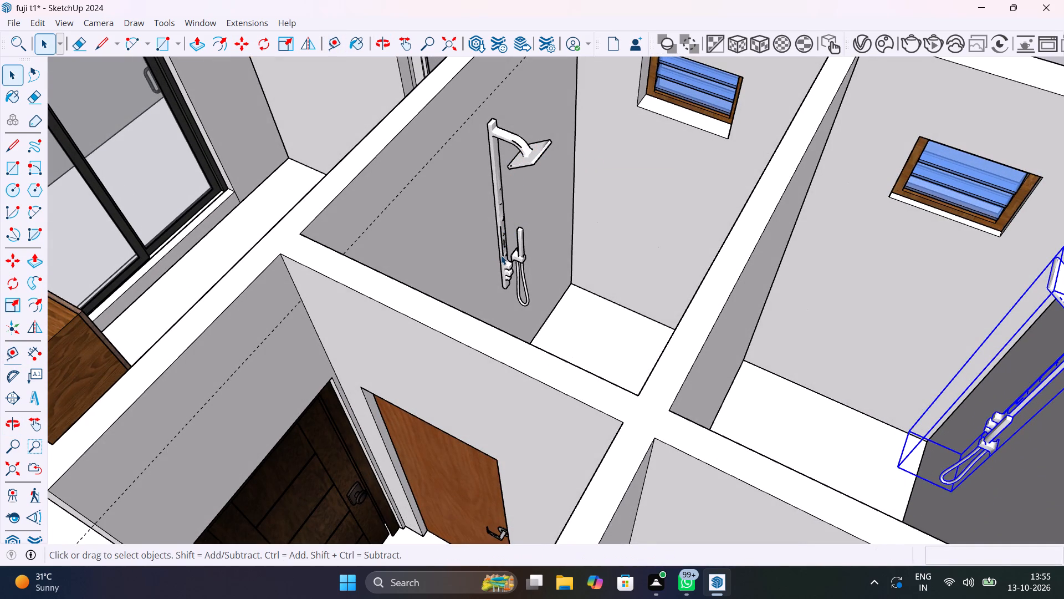
{"action": "left_click", "coordinate": [501, 255]}
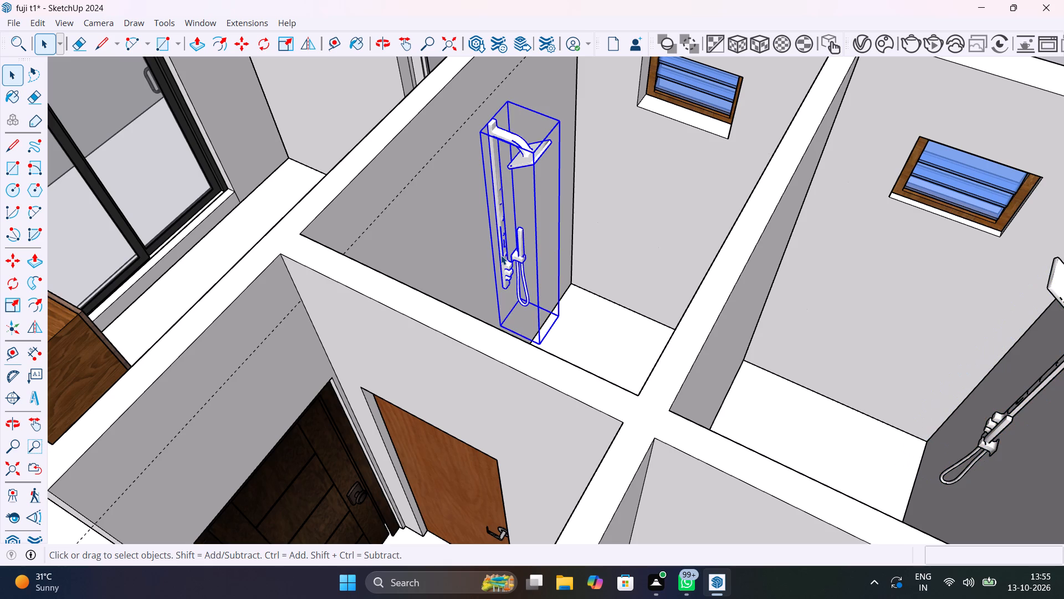
{"action": "key", "text": "m"}
{"action": "left_click", "coordinate": [478, 131]}
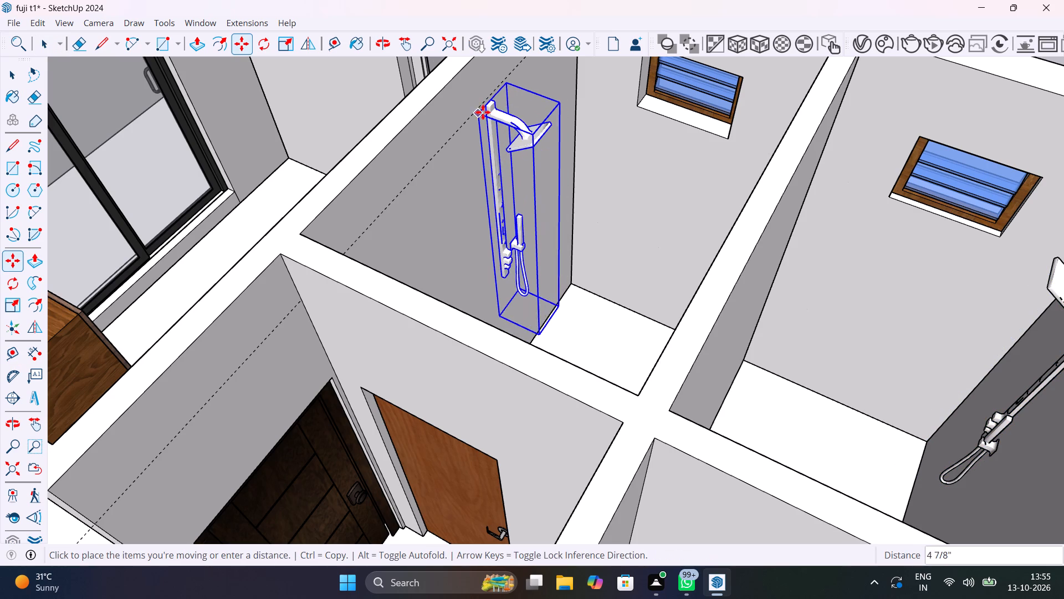
{"action": "left_click", "coordinate": [487, 96]}
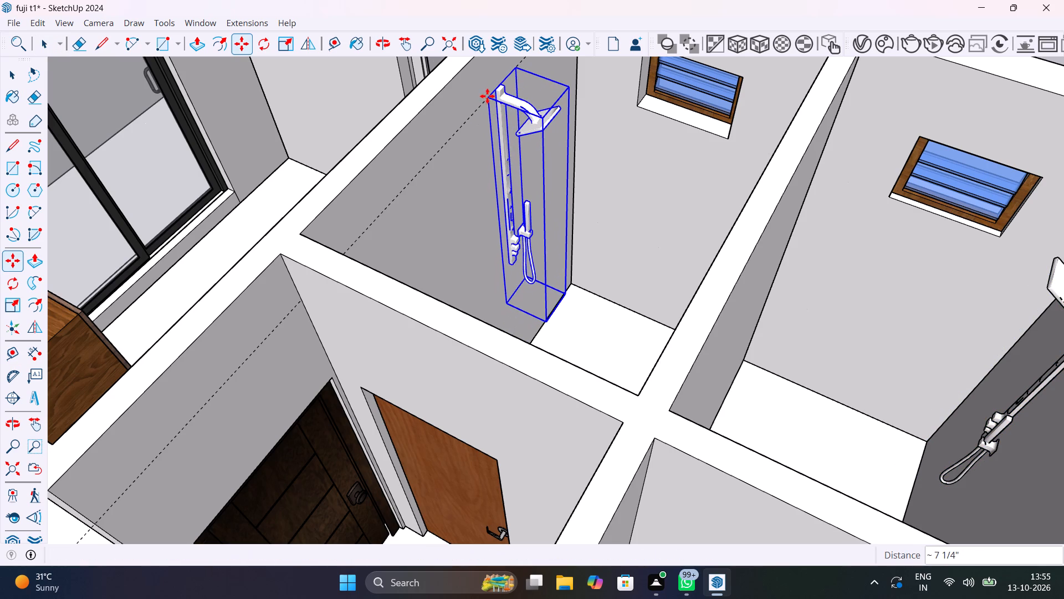
{"action": "key", "text": "space"}
{"action": "scroll", "coordinate": [518, 208], "scroll_direction": "down", "scroll_amount": 14}
{"action": "left_click", "coordinate": [641, 128]}
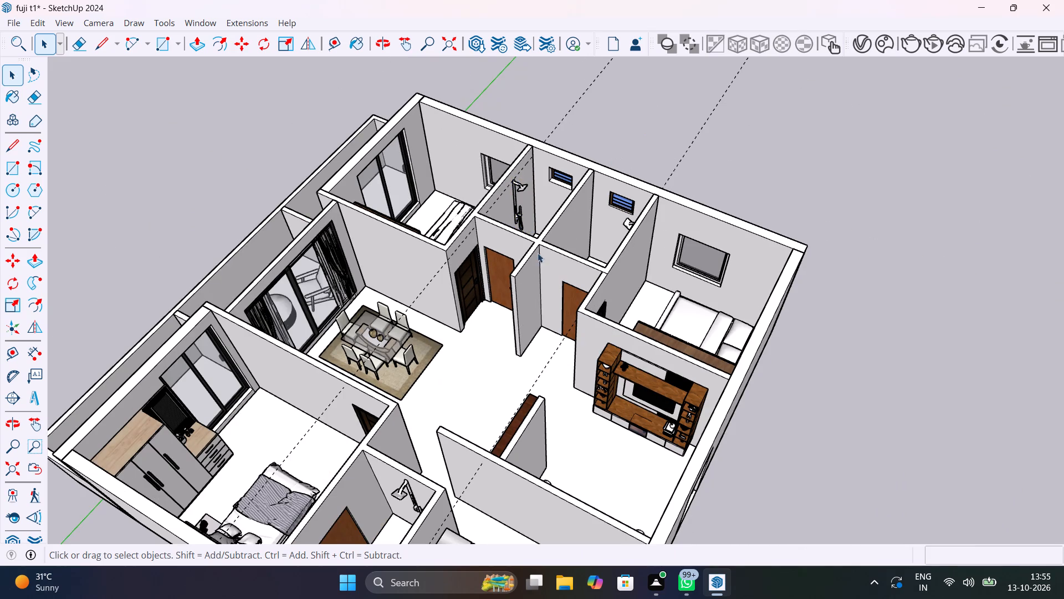
Delete all construction guides from the apartment model.
{"action": "middle_click_drag", "start_coordinate": [538, 258], "coordinate": [586, 273]}
{"action": "scroll", "coordinate": [538, 258], "scroll_direction": "down", "scroll_amount": 1}
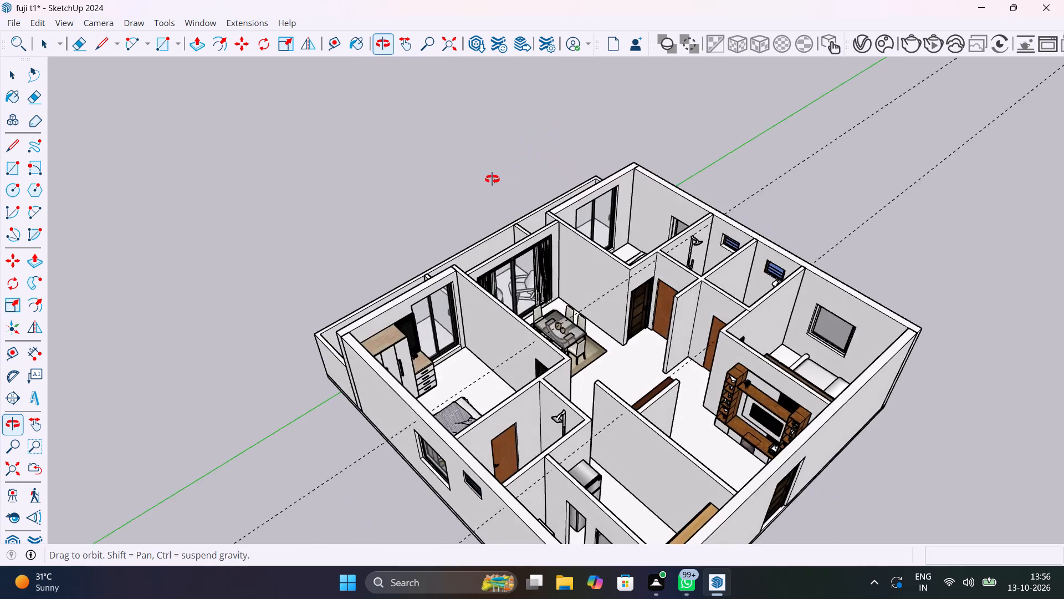
{"action": "middle_click_drag", "start_coordinate": [492, 179], "coordinate": [363, 183], "text": "shift"}
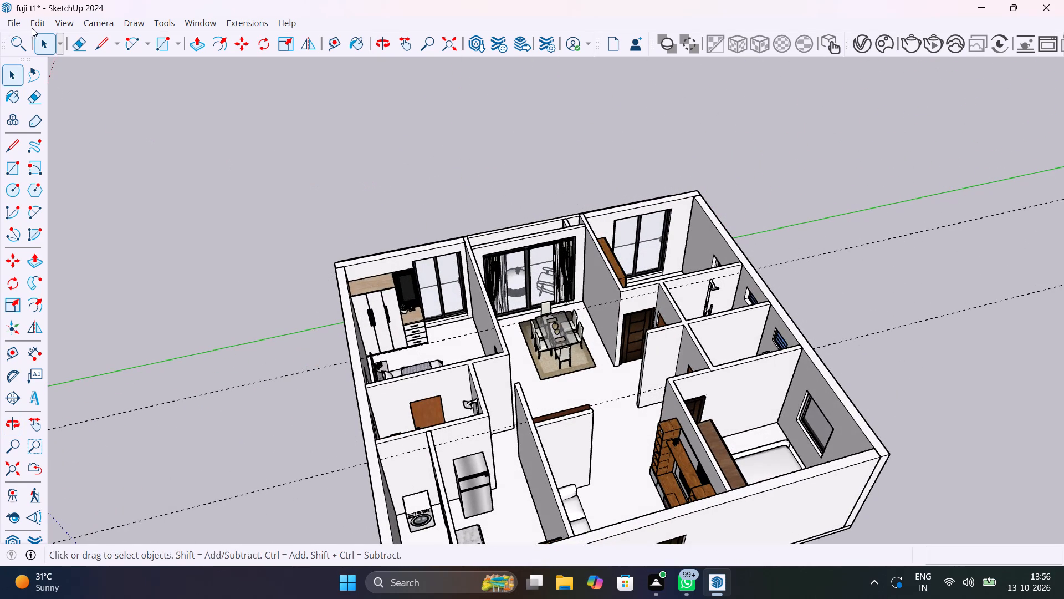
{"action": "left_click", "coordinate": [34, 26]}
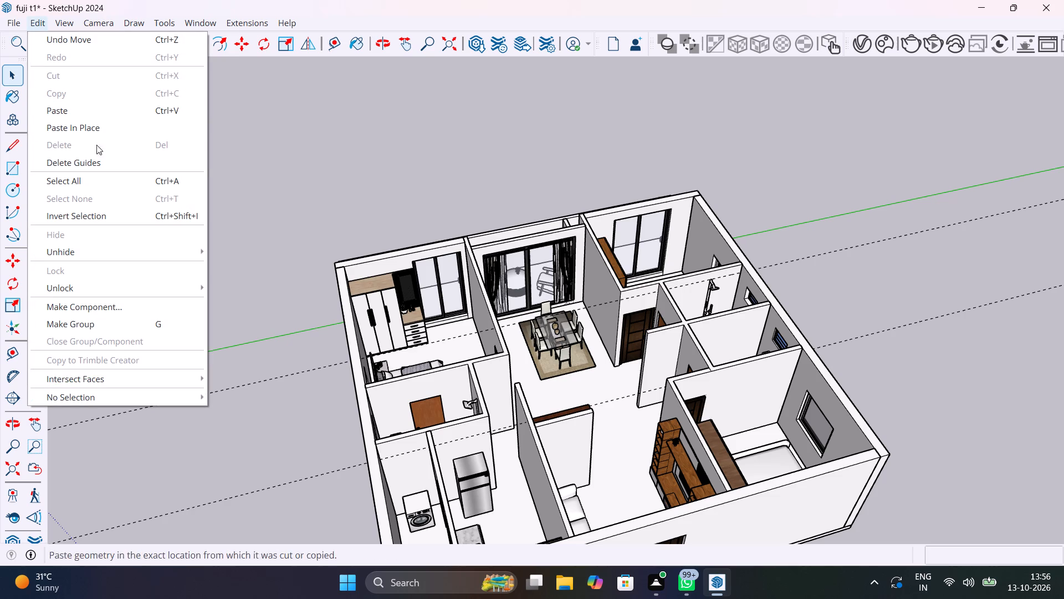
{"action": "left_click", "coordinate": [105, 159]}
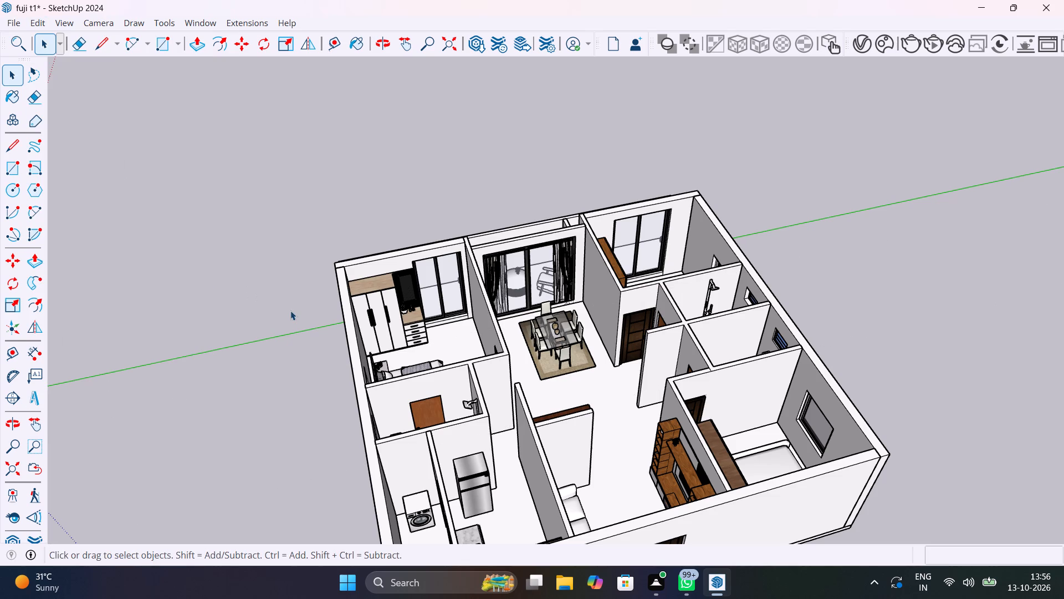
Examine the shower panels in the two adjacent bathrooms and the overall apartment layout from several angles.
{"action": "middle_click_drag", "start_coordinate": [294, 313], "coordinate": [262, 221], "text": "shift"}
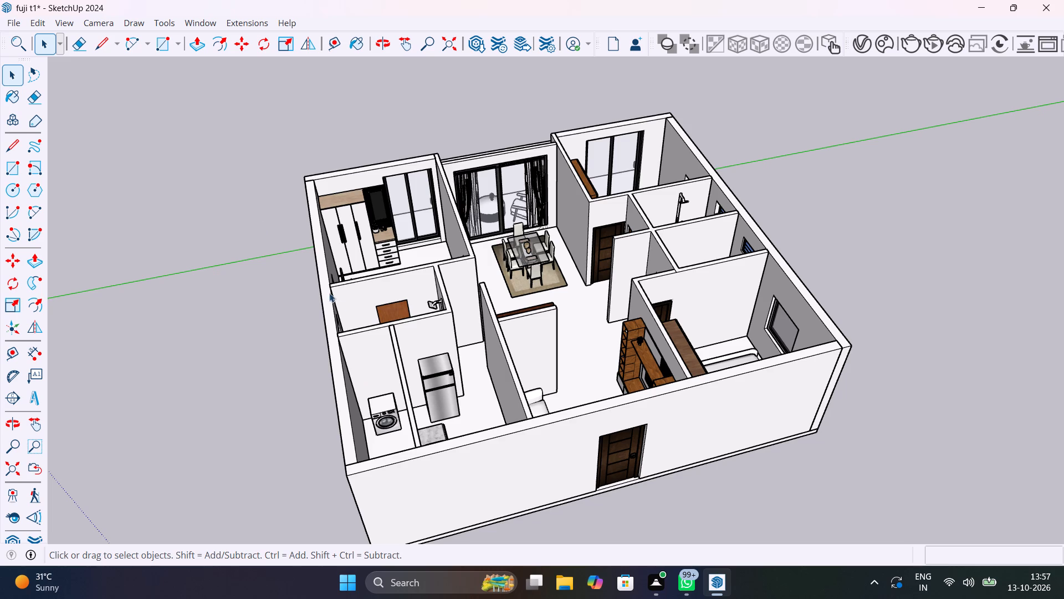
{"action": "scroll", "coordinate": [336, 349], "scroll_direction": "down", "scroll_amount": 5}
{"action": "middle_click_drag", "start_coordinate": [357, 358], "coordinate": [751, 450]}
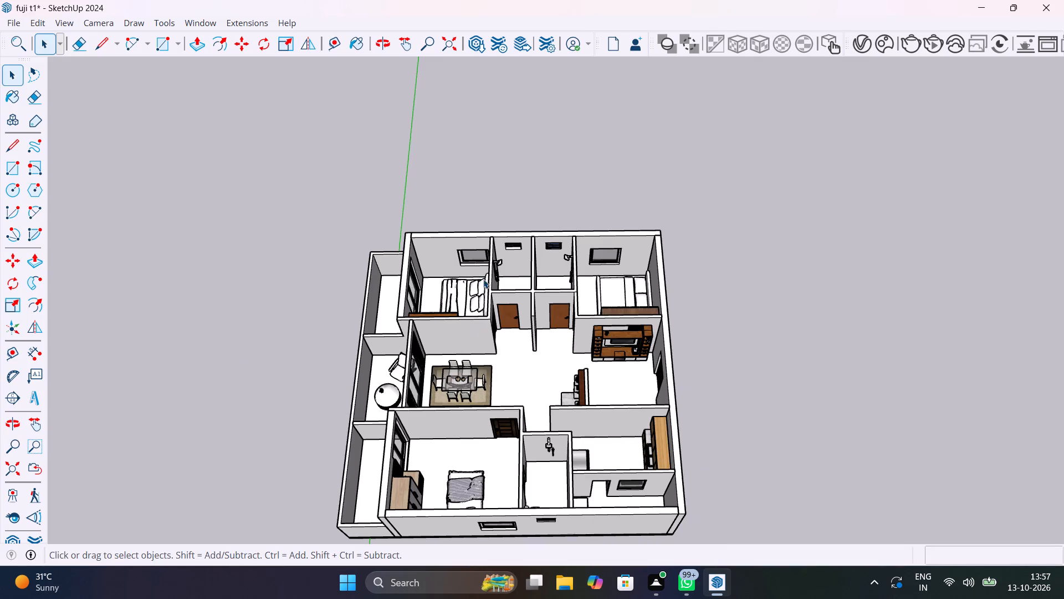
{"action": "scroll", "coordinate": [483, 278], "scroll_direction": "up", "scroll_amount": 10}
{"action": "middle_click_drag", "start_coordinate": [526, 275], "coordinate": [315, 210]}
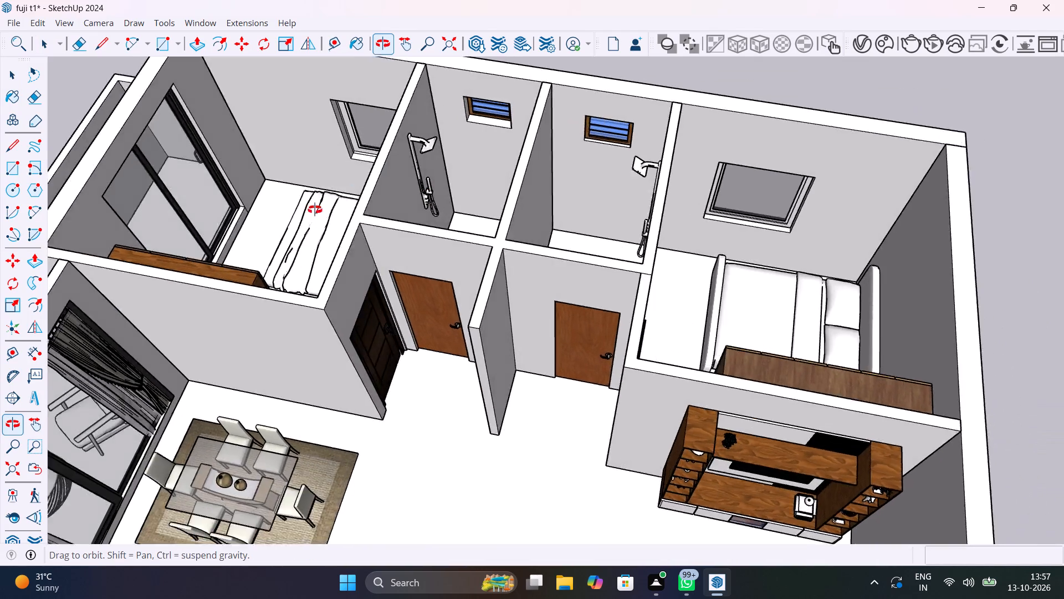
{"action": "middle_click_drag", "start_coordinate": [315, 210], "coordinate": [408, 261]}
{"action": "scroll", "coordinate": [408, 261], "scroll_direction": "up", "scroll_amount": 1}
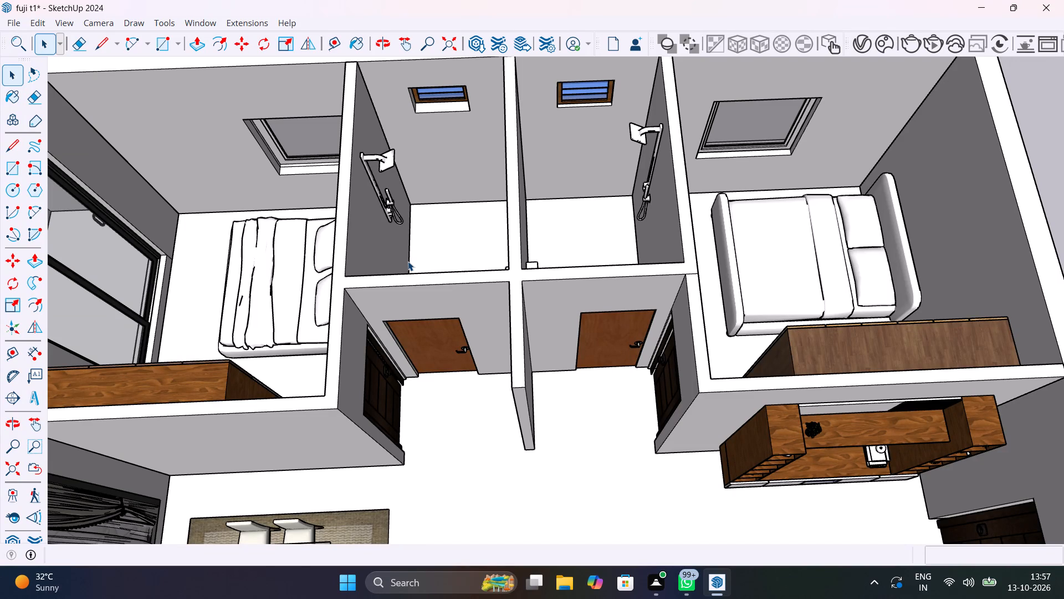
{"action": "scroll", "coordinate": [408, 261], "scroll_direction": "down", "scroll_amount": 9}
{"action": "middle_click_drag", "start_coordinate": [406, 271], "coordinate": [444, 229]}
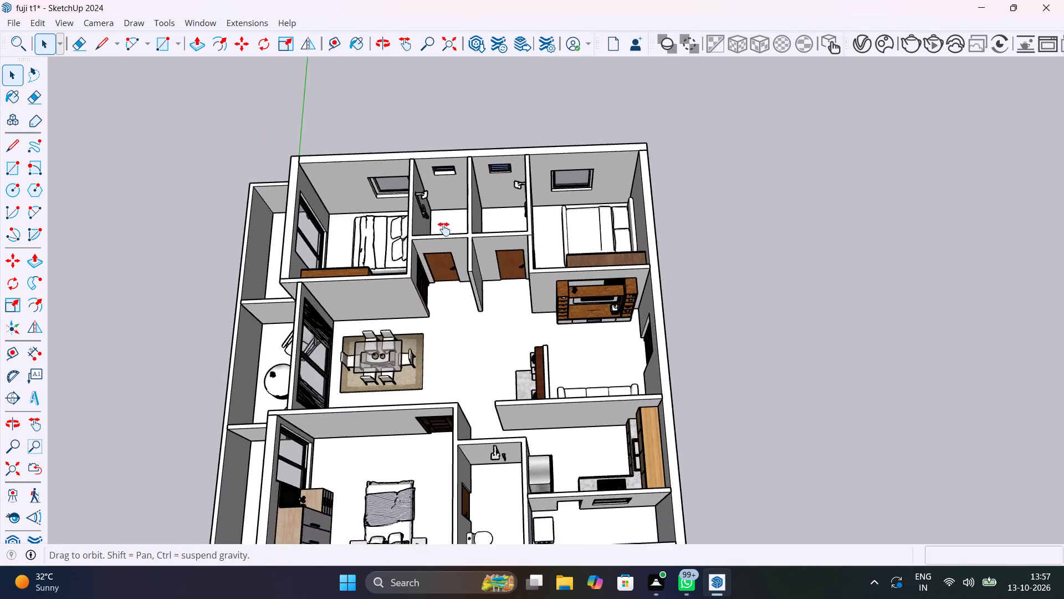
{"action": "middle_click_drag", "start_coordinate": [444, 229], "coordinate": [438, 238]}
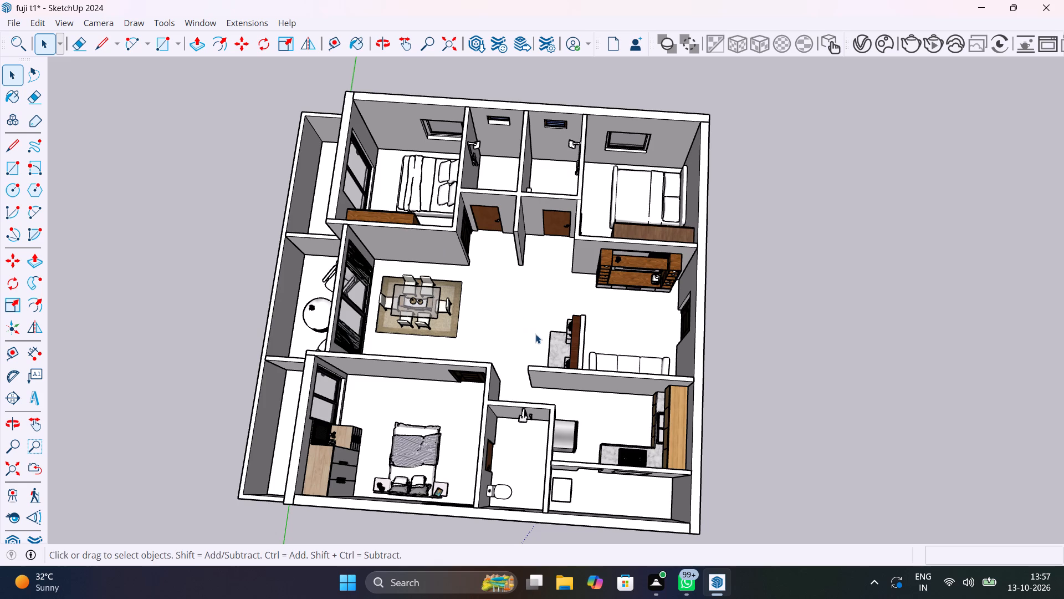
Examine the kitchen, pooja unit and living area from above and at close range.
{"action": "middle_click_drag", "start_coordinate": [555, 345], "coordinate": [737, 329]}
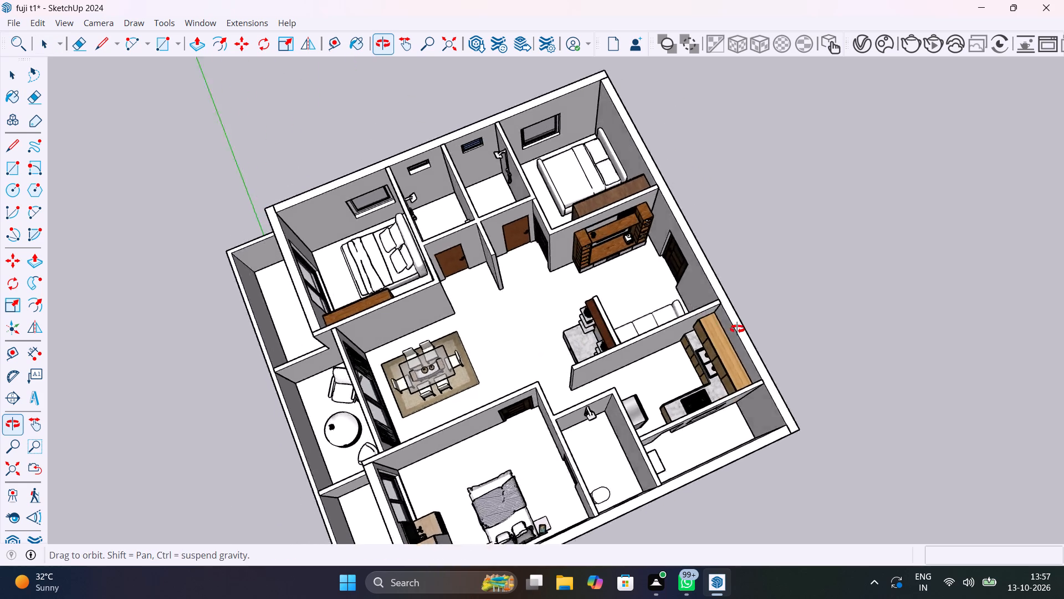
{"action": "middle_click_drag", "start_coordinate": [737, 329], "coordinate": [684, 191]}
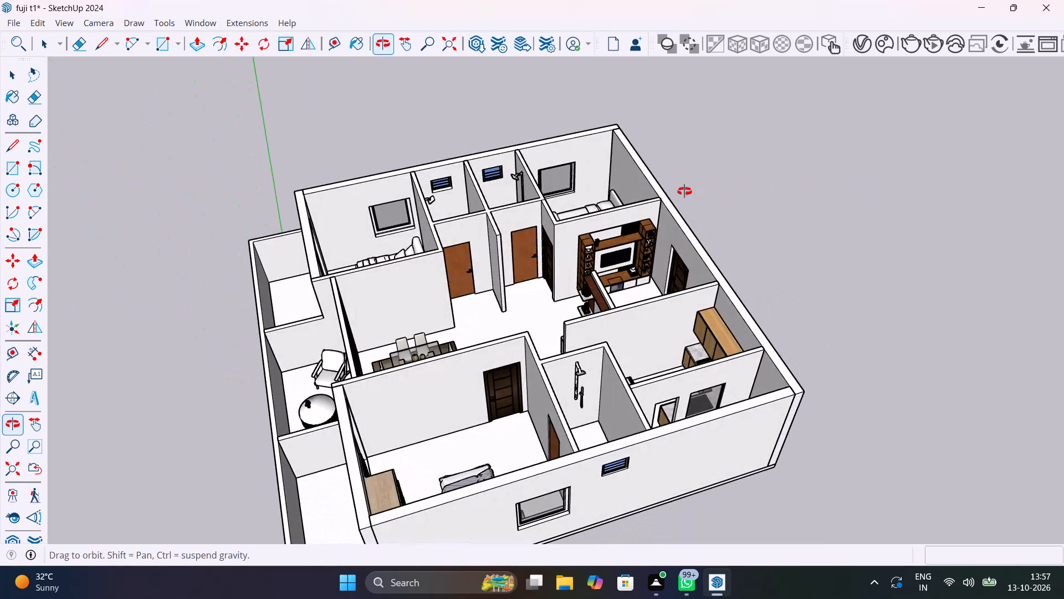
{"action": "middle_click_drag", "start_coordinate": [684, 191], "coordinate": [717, 211]}
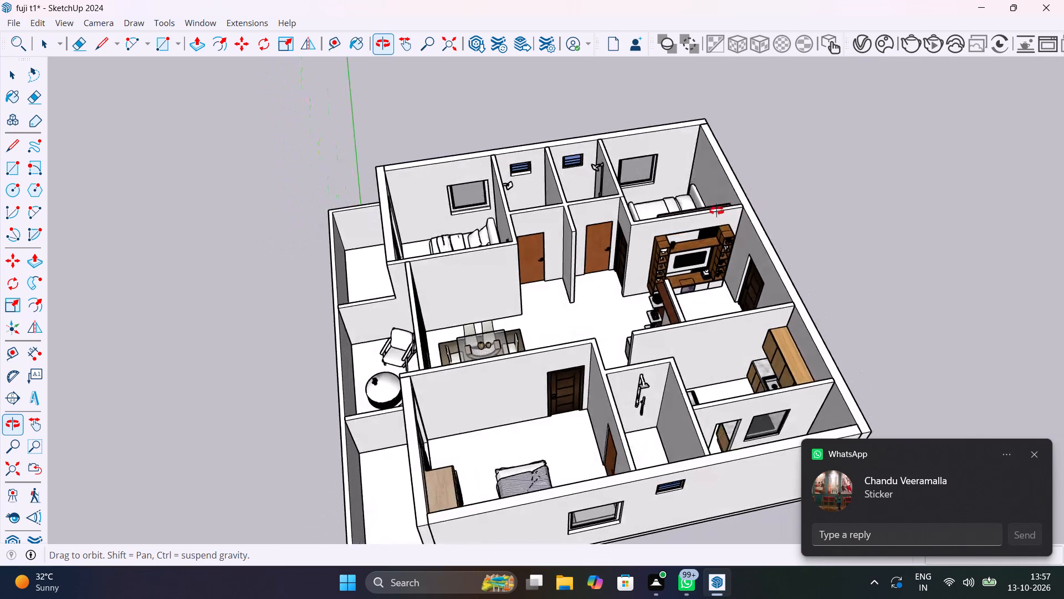
{"action": "middle_click_drag", "start_coordinate": [717, 211], "coordinate": [689, 187]}
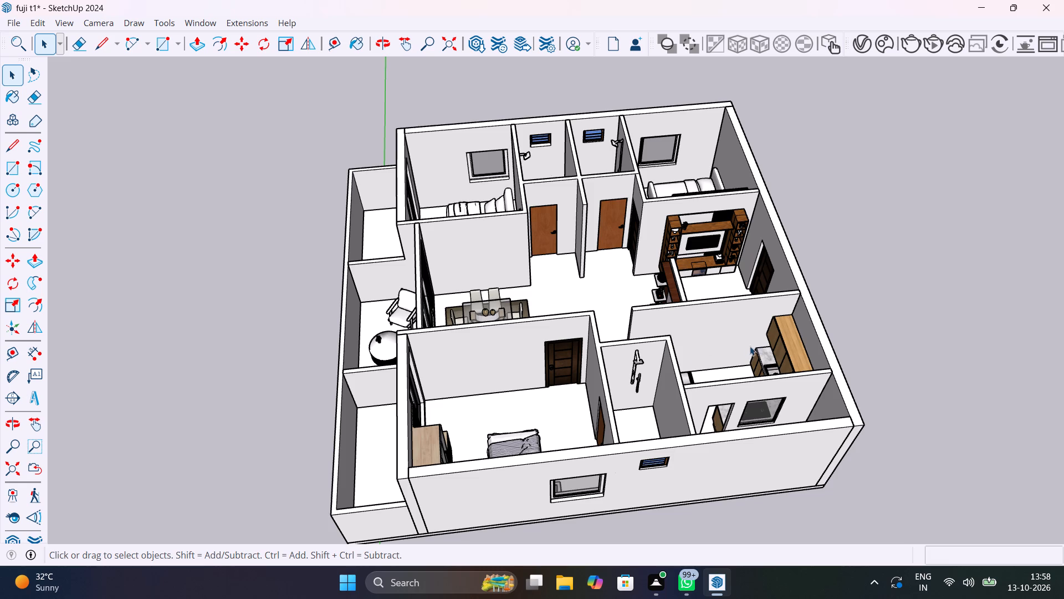
{"action": "middle_click_drag", "start_coordinate": [777, 367], "coordinate": [954, 413]}
{"action": "scroll", "coordinate": [709, 291], "scroll_direction": "up", "scroll_amount": 9}
{"action": "middle_click_drag", "start_coordinate": [748, 327], "coordinate": [965, 384]}
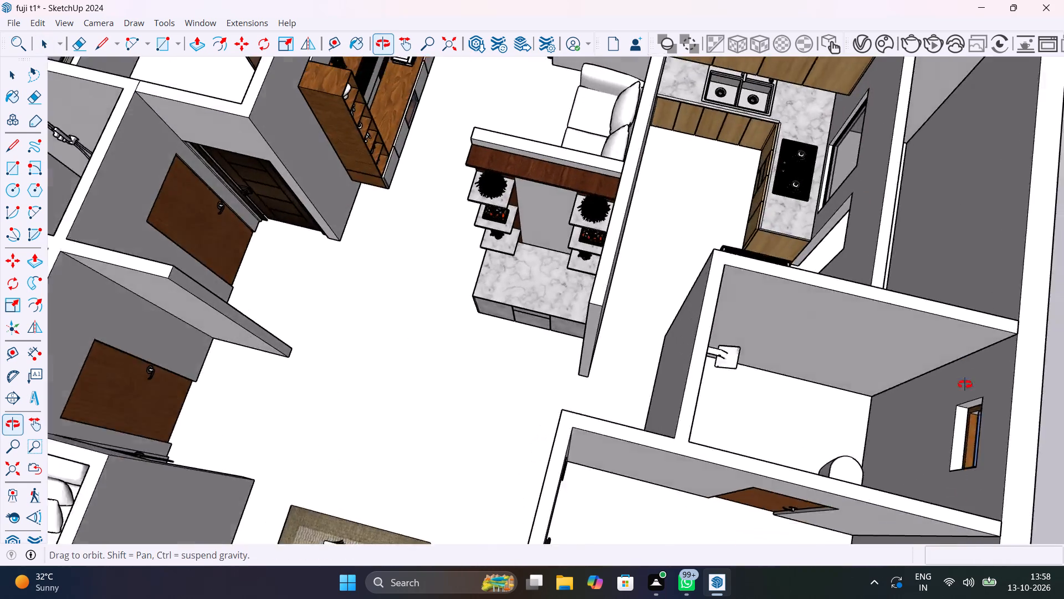
{"action": "middle_click_drag", "start_coordinate": [965, 384], "coordinate": [1026, 352]}
{"action": "middle_click_drag", "start_coordinate": [682, 149], "coordinate": [736, 408], "text": "shift"}
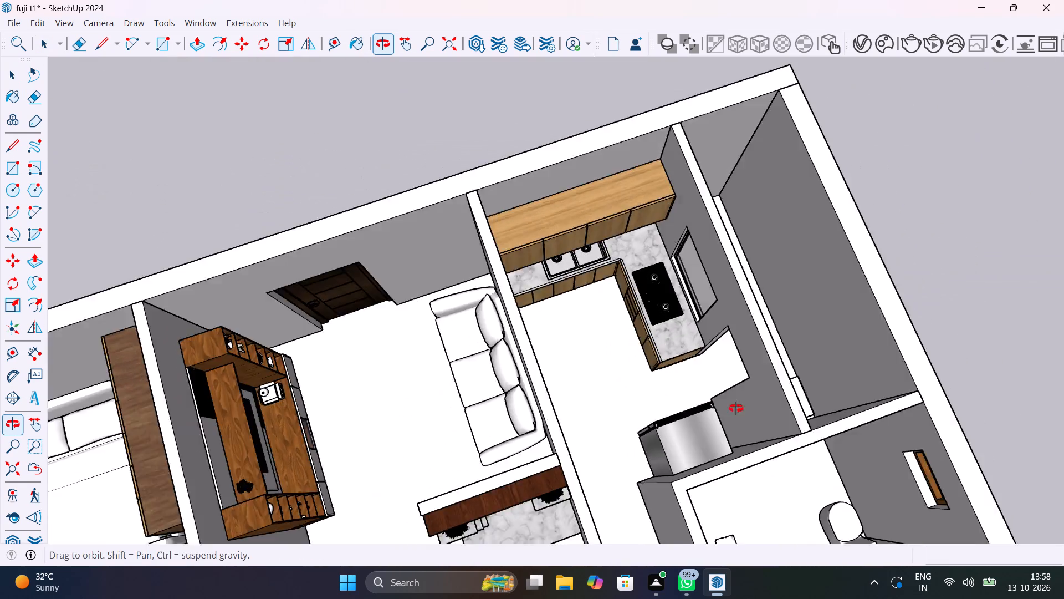
{"action": "middle_click_drag", "start_coordinate": [736, 408], "coordinate": [688, 233], "text": "shift"}
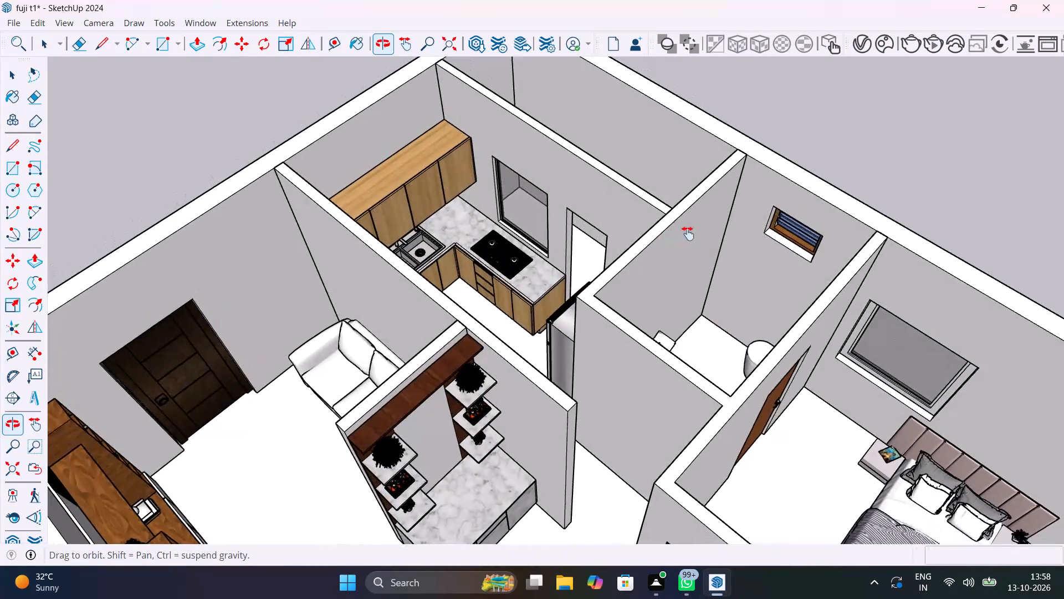
{"action": "middle_click_drag", "start_coordinate": [688, 233], "coordinate": [745, 237], "text": "shift"}
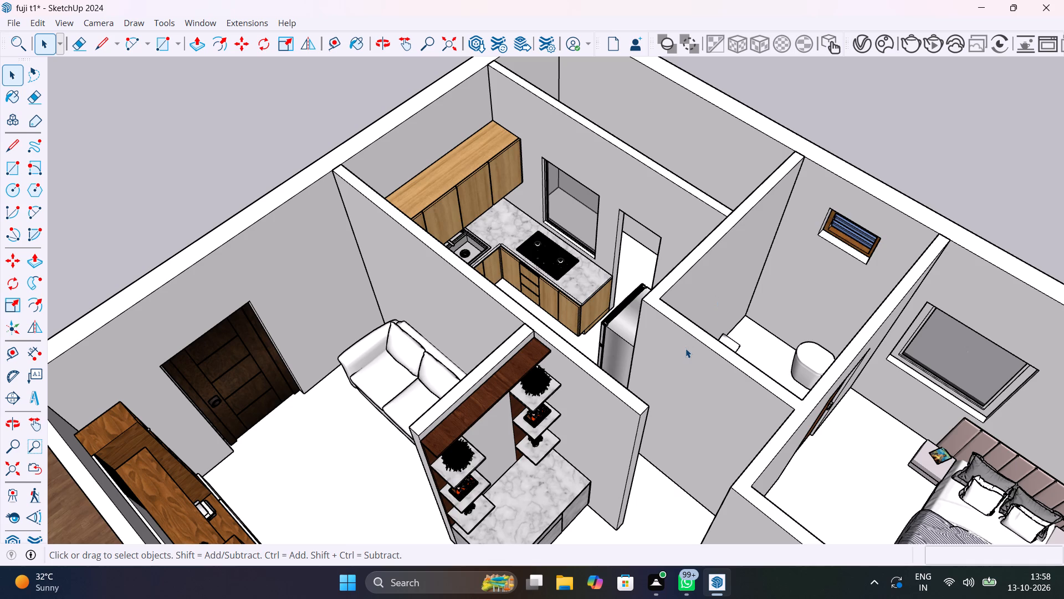
{"action": "scroll", "coordinate": [687, 316], "scroll_direction": "down", "scroll_amount": 16}
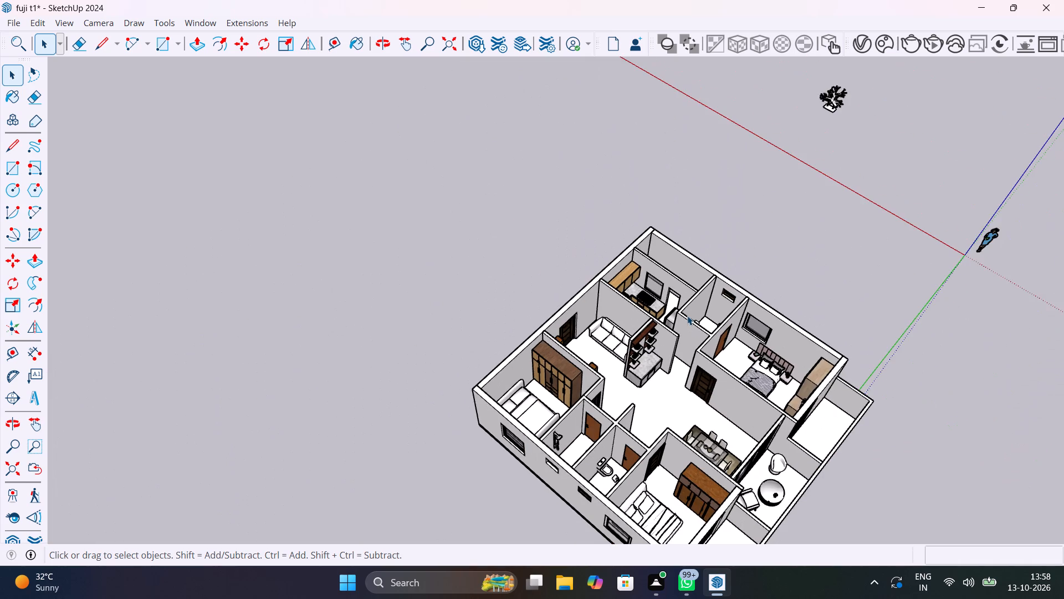
{"action": "scroll", "coordinate": [687, 316], "scroll_direction": "down", "scroll_amount": 1}
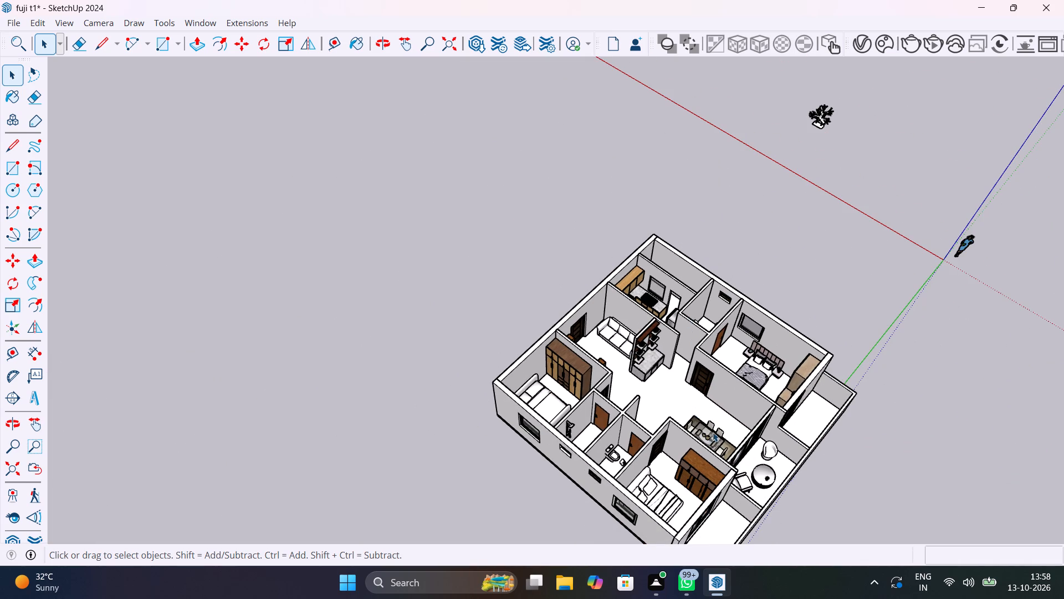
Examine the pooja unit, the bedroom with the striped blanket and the bathroom shower beside the kitchen.
{"action": "scroll", "coordinate": [748, 372], "scroll_direction": "up", "scroll_amount": 14}
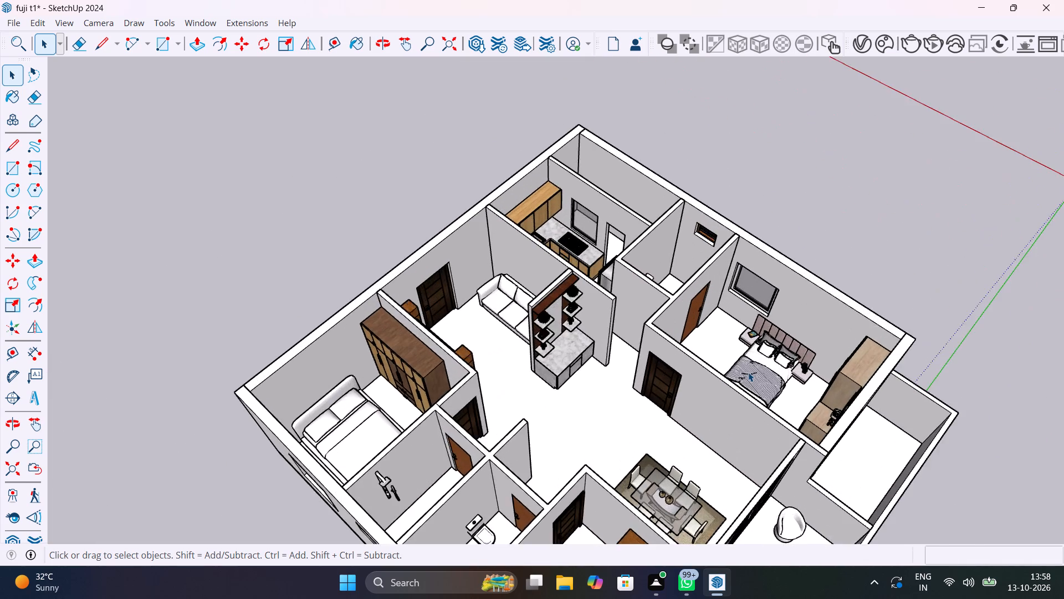
{"action": "scroll", "coordinate": [748, 372], "scroll_direction": "up", "scroll_amount": 10}
{"action": "middle_click_drag", "start_coordinate": [646, 344], "coordinate": [544, 446]}
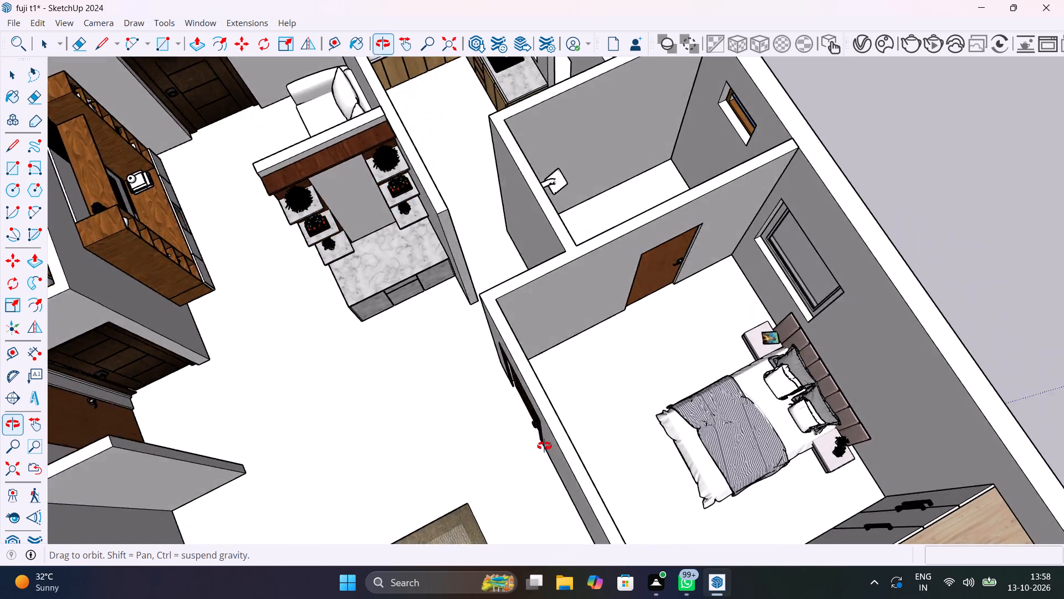
{"action": "middle_click_drag", "start_coordinate": [544, 446], "coordinate": [454, 303]}
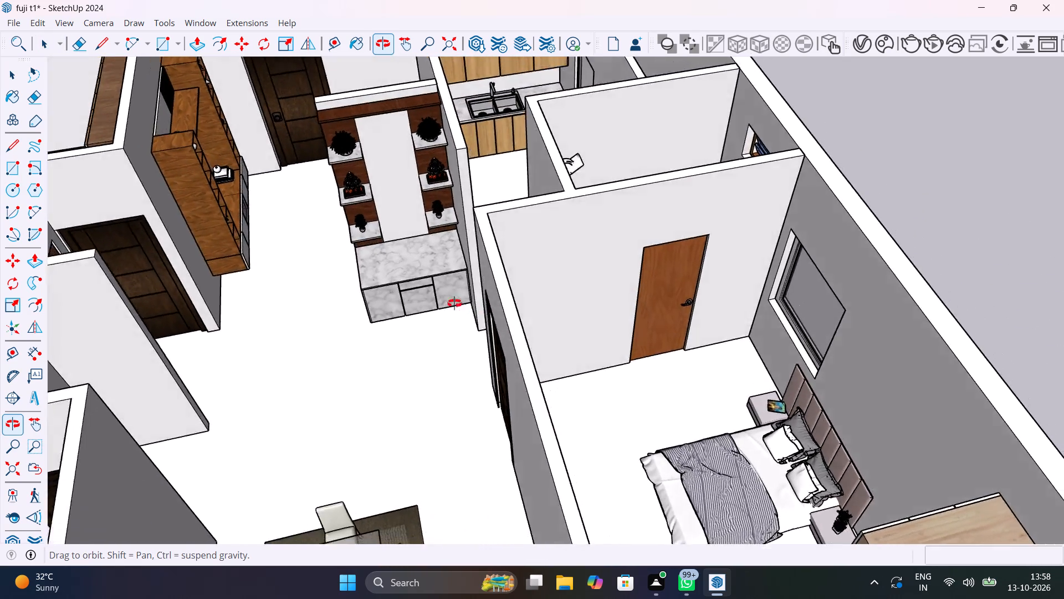
{"action": "middle_click_drag", "start_coordinate": [454, 303], "coordinate": [404, 343]}
{"action": "scroll", "coordinate": [424, 344], "scroll_direction": "down", "scroll_amount": 8}
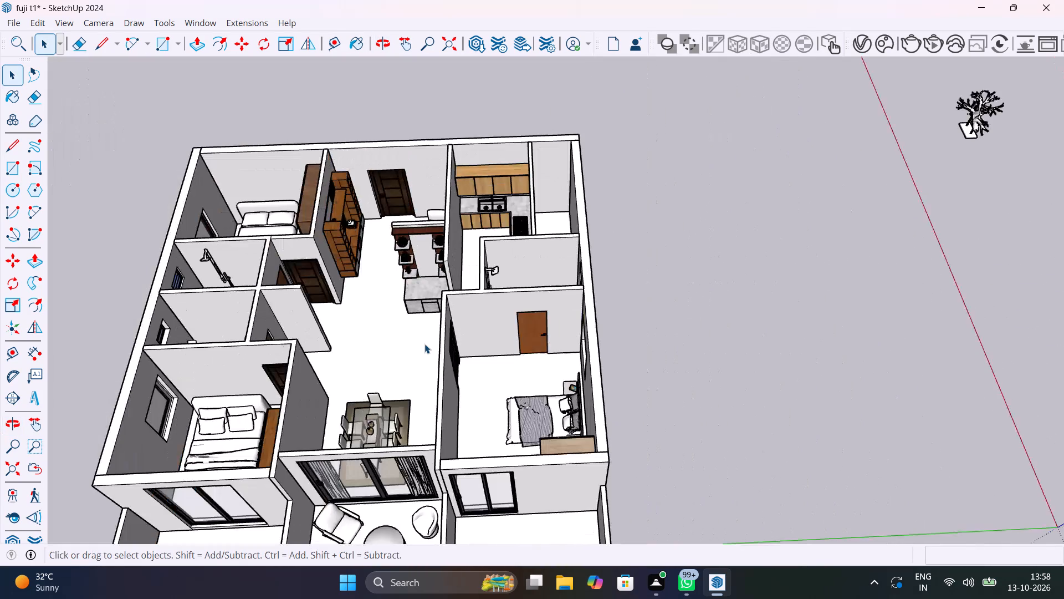
{"action": "scroll", "coordinate": [487, 237], "scroll_direction": "up", "scroll_amount": 12}
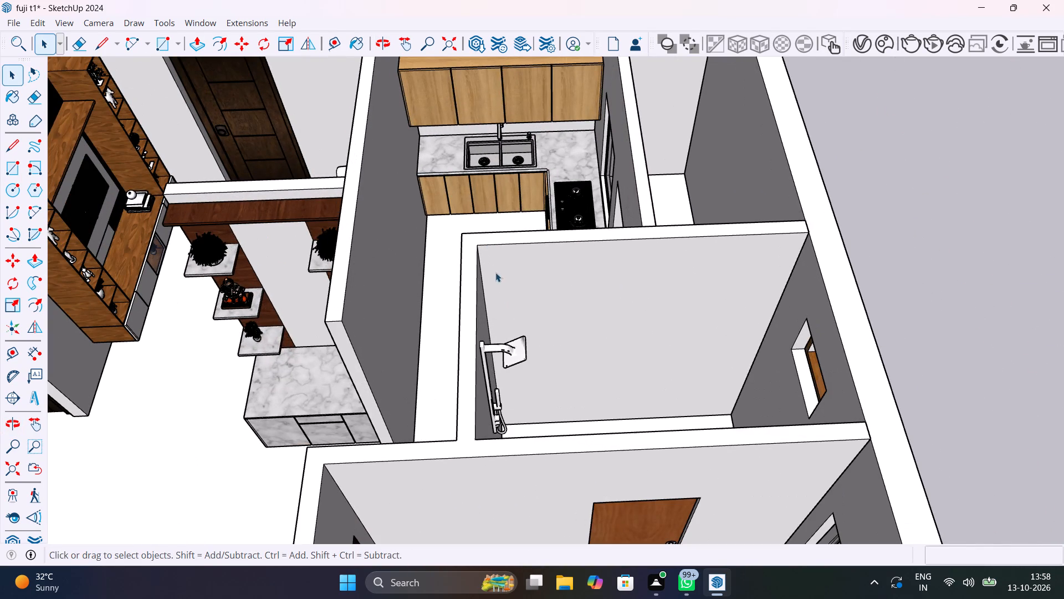
{"action": "scroll", "coordinate": [499, 336], "scroll_direction": "down", "scroll_amount": 14}
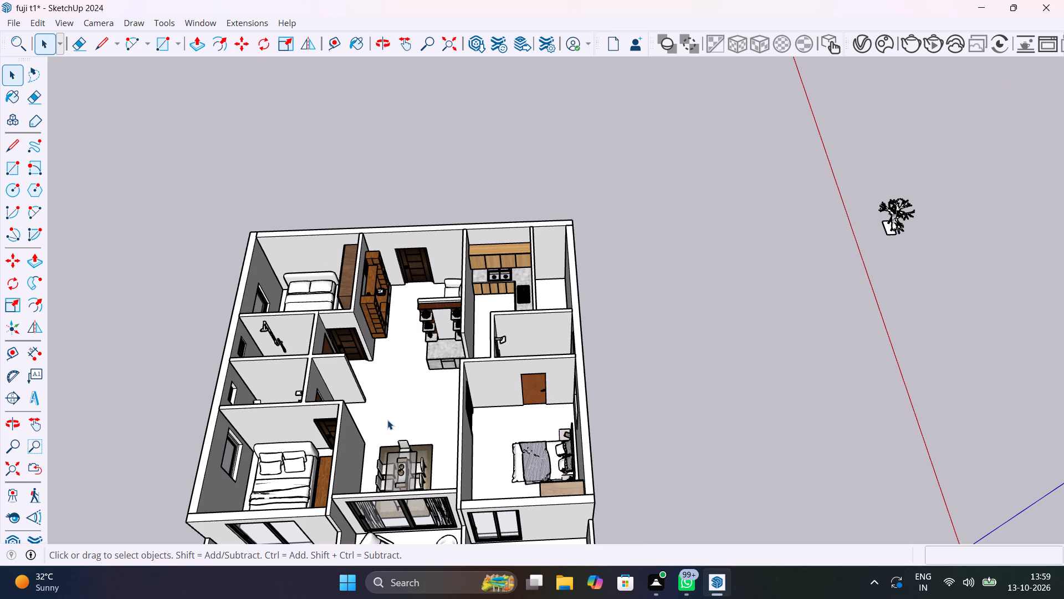
Examine the overall apartment layout and the shower panel in the two adjacent bathrooms.
{"action": "middle_click_drag", "start_coordinate": [468, 332], "coordinate": [284, 332]}
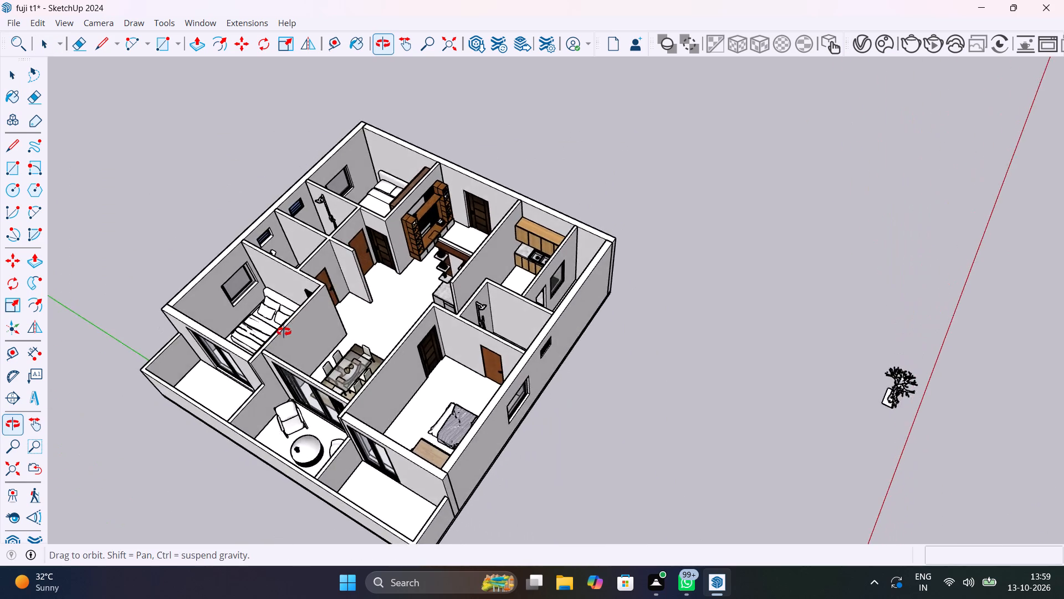
{"action": "middle_click_drag", "start_coordinate": [284, 332], "coordinate": [175, 293]}
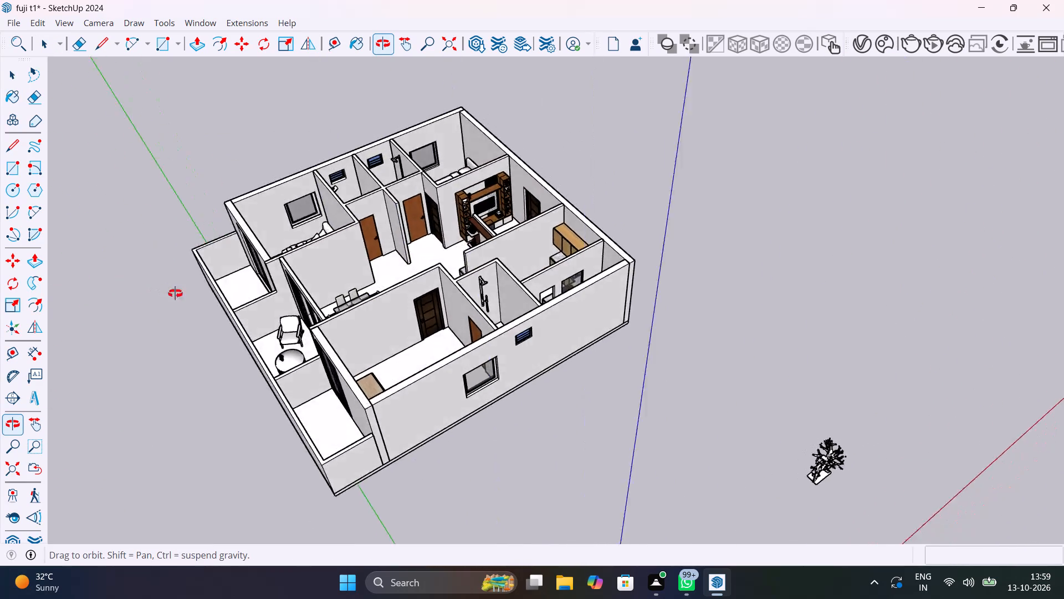
{"action": "middle_click_drag", "start_coordinate": [175, 293], "coordinate": [287, 295]}
{"action": "scroll", "coordinate": [287, 296], "scroll_direction": "up", "scroll_amount": 10}
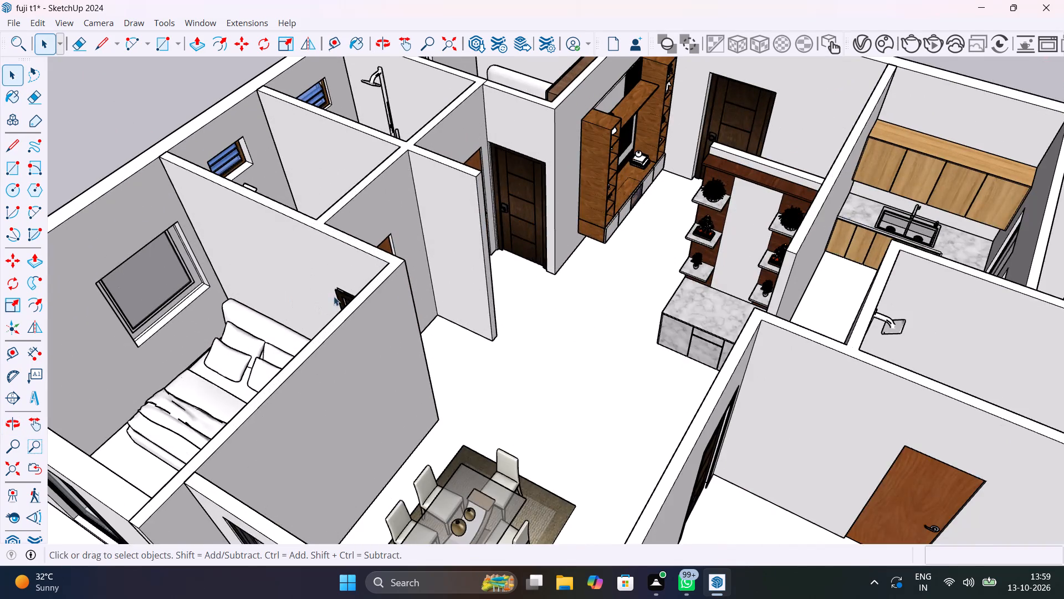
{"action": "scroll", "coordinate": [334, 296], "scroll_direction": "down", "scroll_amount": 3}
{"action": "scroll", "coordinate": [395, 302], "scroll_direction": "down", "scroll_amount": 8}
{"action": "middle_click_drag", "start_coordinate": [395, 301], "coordinate": [470, 331]}
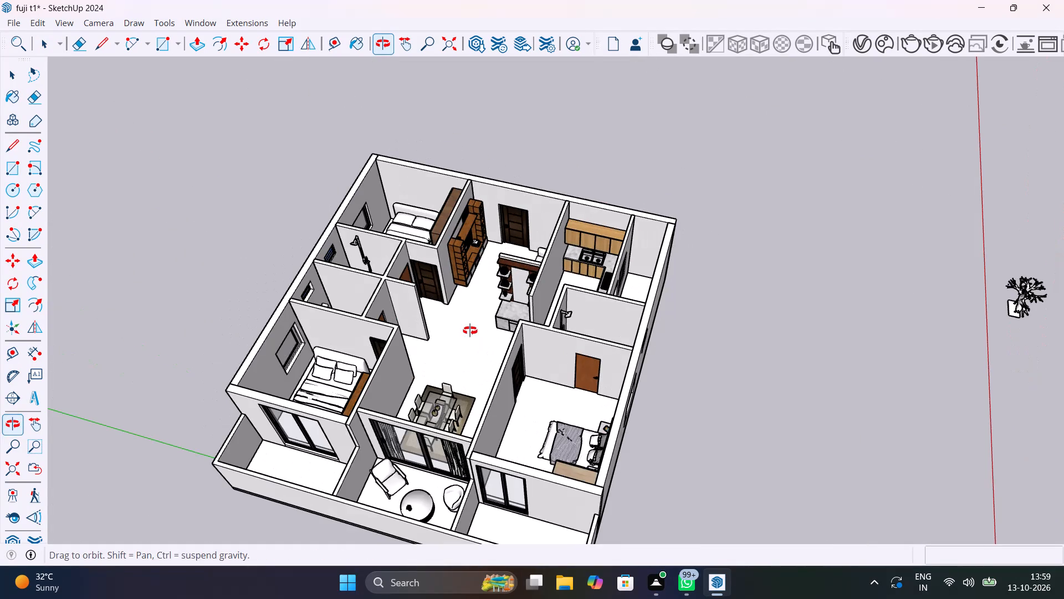
{"action": "middle_click_drag", "start_coordinate": [470, 331], "coordinate": [470, 331]}
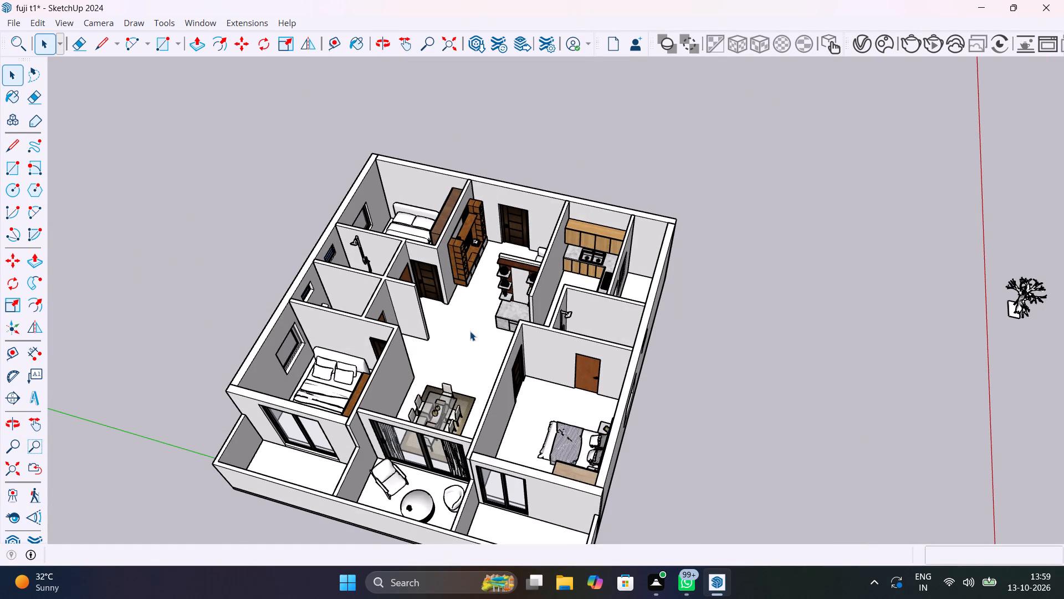
{"action": "scroll", "coordinate": [422, 280], "scroll_direction": "up", "scroll_amount": 4}
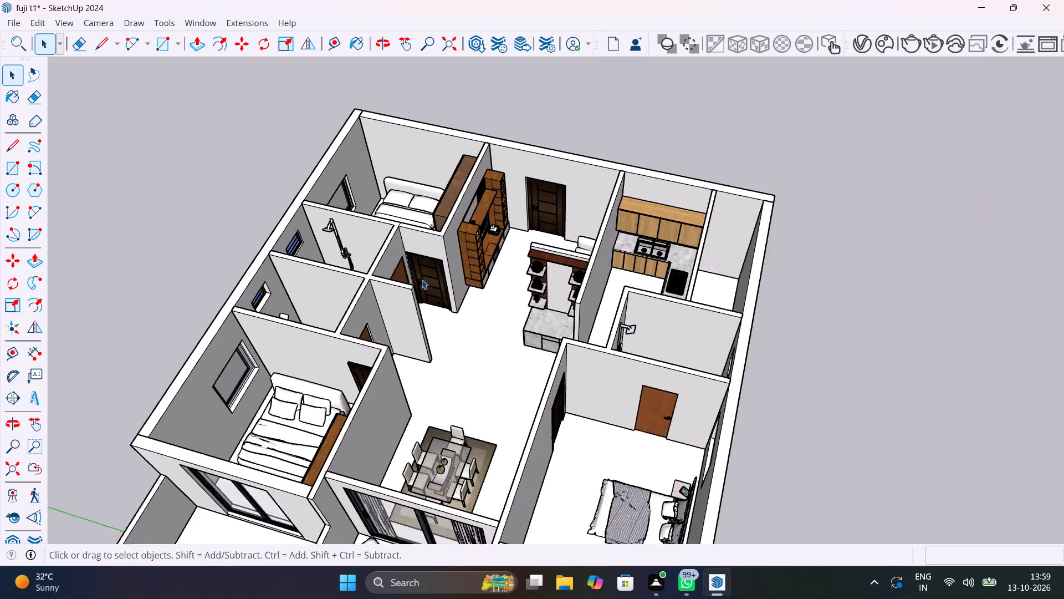
{"action": "scroll", "coordinate": [422, 280], "scroll_direction": "up", "scroll_amount": 3}
{"action": "scroll", "coordinate": [294, 235], "scroll_direction": "up", "scroll_amount": 6}
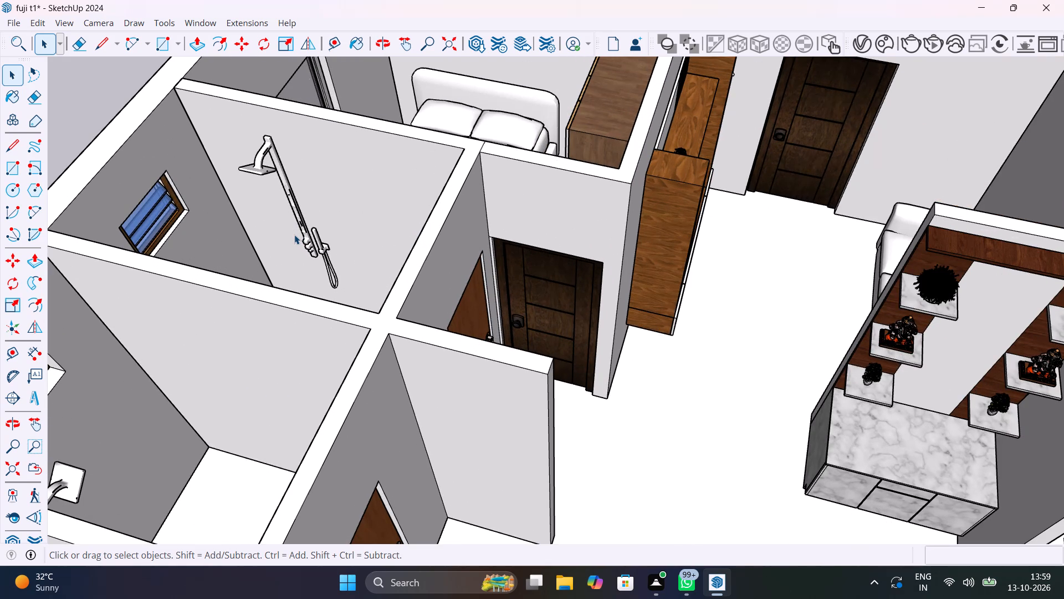
{"action": "scroll", "coordinate": [294, 235], "scroll_direction": "down", "scroll_amount": 6}
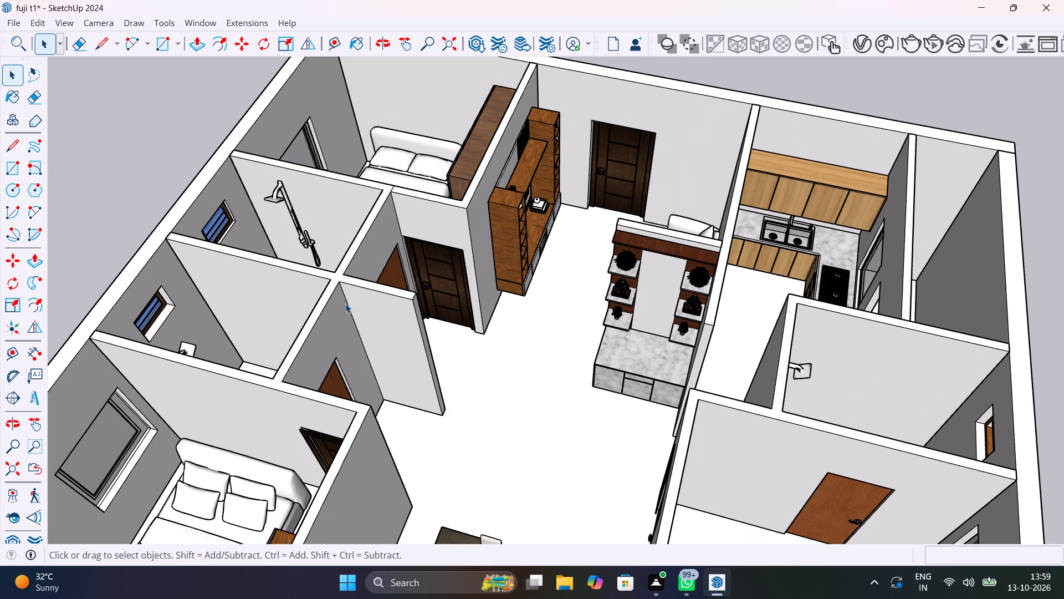
Examine the living room's TV unit and pooja partition, and the whole apartment from several outside angles.
{"action": "middle_click_drag", "start_coordinate": [428, 297], "coordinate": [342, 217]}
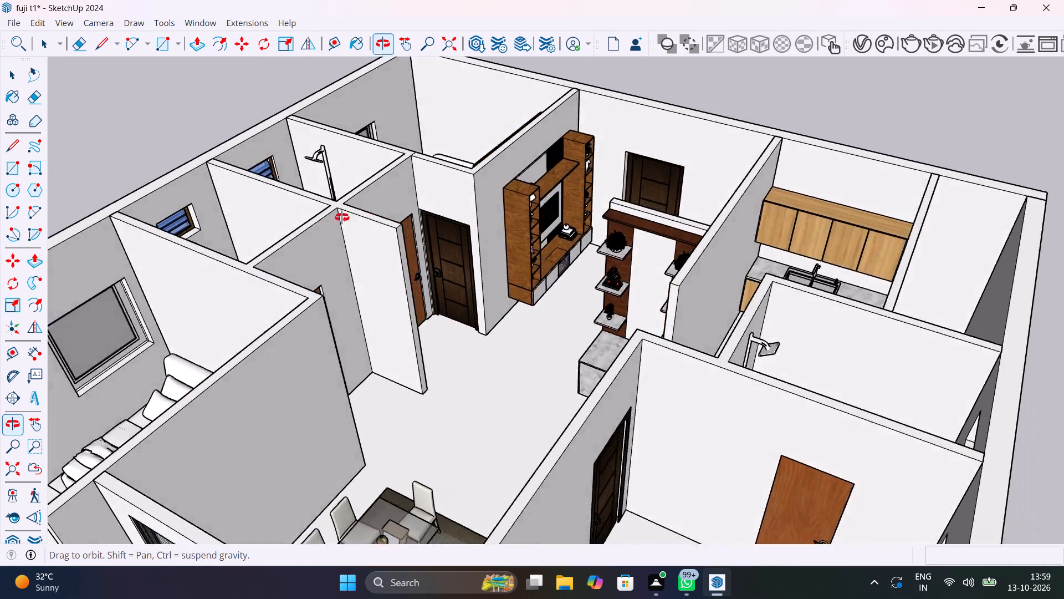
{"action": "middle_click_drag", "start_coordinate": [342, 217], "coordinate": [291, 220]}
{"action": "scroll", "coordinate": [621, 217], "scroll_direction": "up", "scroll_amount": 6}
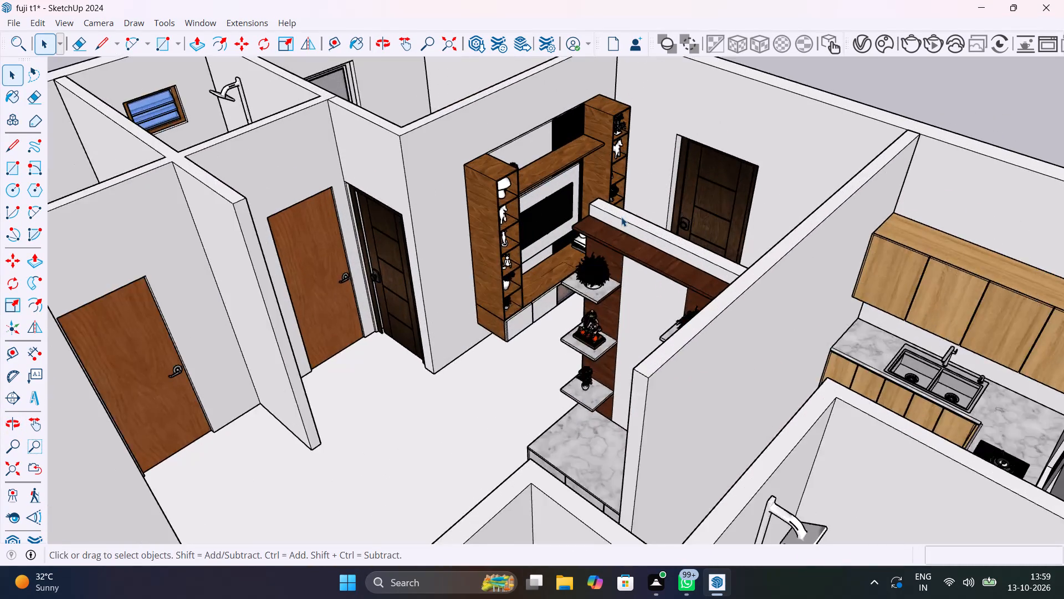
{"action": "scroll", "coordinate": [621, 217], "scroll_direction": "up", "scroll_amount": 4}
{"action": "middle_click_drag", "start_coordinate": [653, 261], "coordinate": [465, 280]}
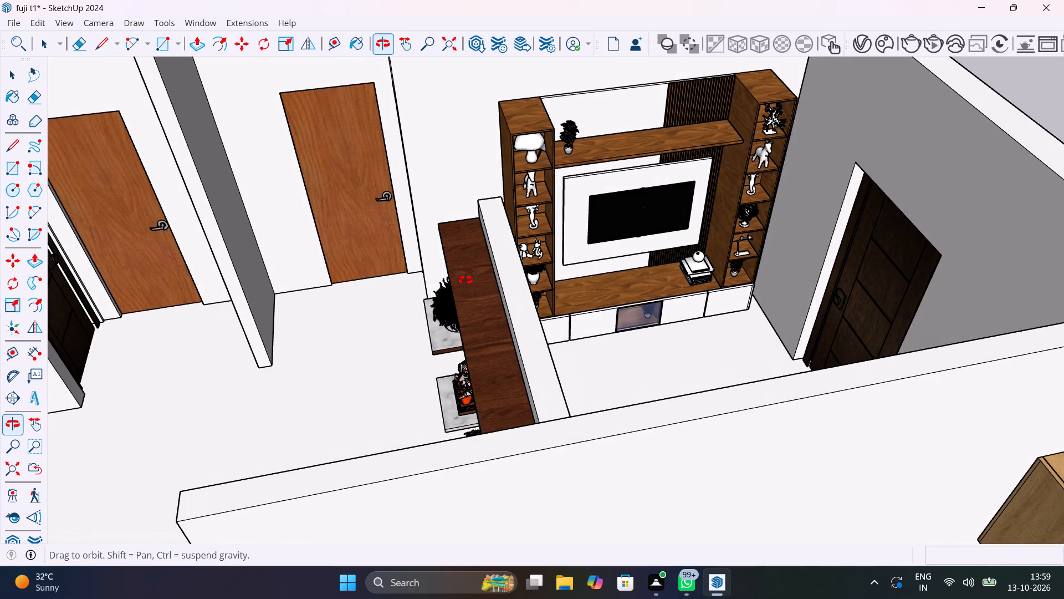
{"action": "middle_click_drag", "start_coordinate": [465, 280], "coordinate": [486, 363]}
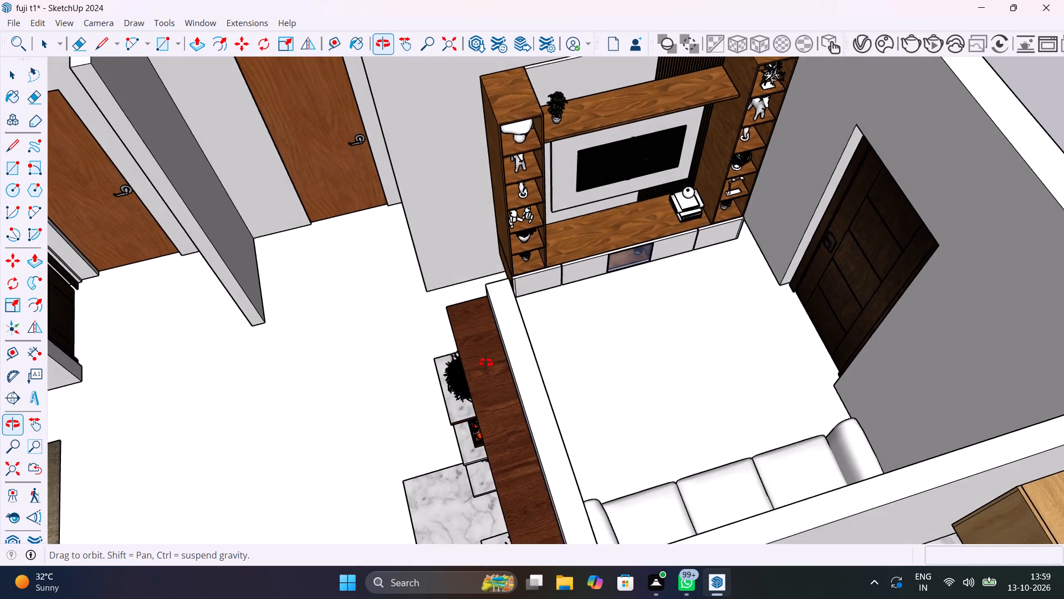
{"action": "middle_click_drag", "start_coordinate": [486, 363], "coordinate": [765, 265]}
{"action": "scroll", "coordinate": [629, 328], "scroll_direction": "down", "scroll_amount": 13}
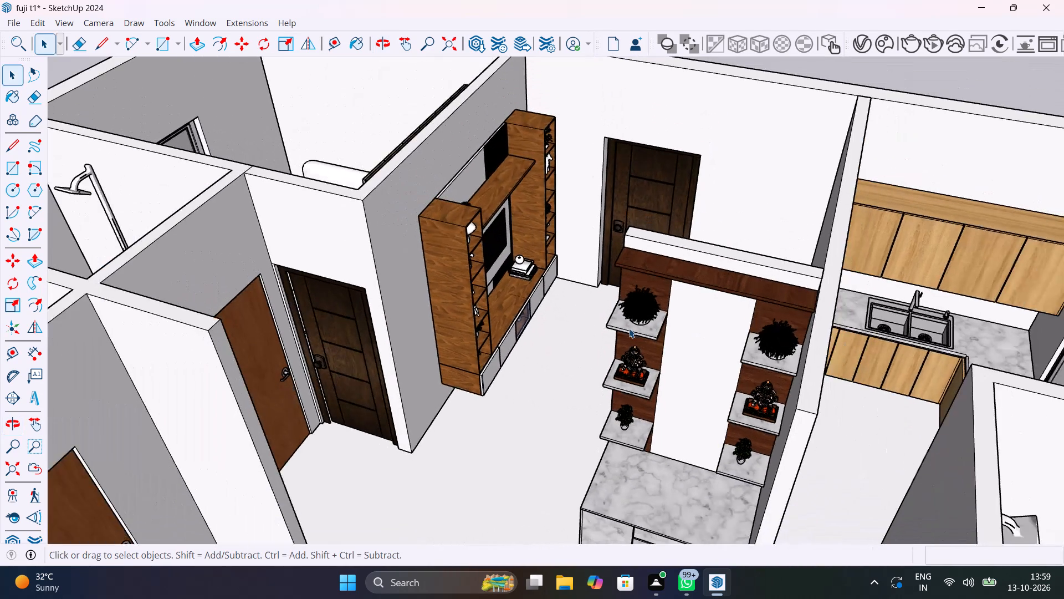
{"action": "scroll", "coordinate": [629, 328], "scroll_direction": "down", "scroll_amount": 16}
{"action": "scroll", "coordinate": [629, 328], "scroll_direction": "down", "scroll_amount": 16}
{"action": "scroll", "coordinate": [629, 329], "scroll_direction": "down", "scroll_amount": 10}
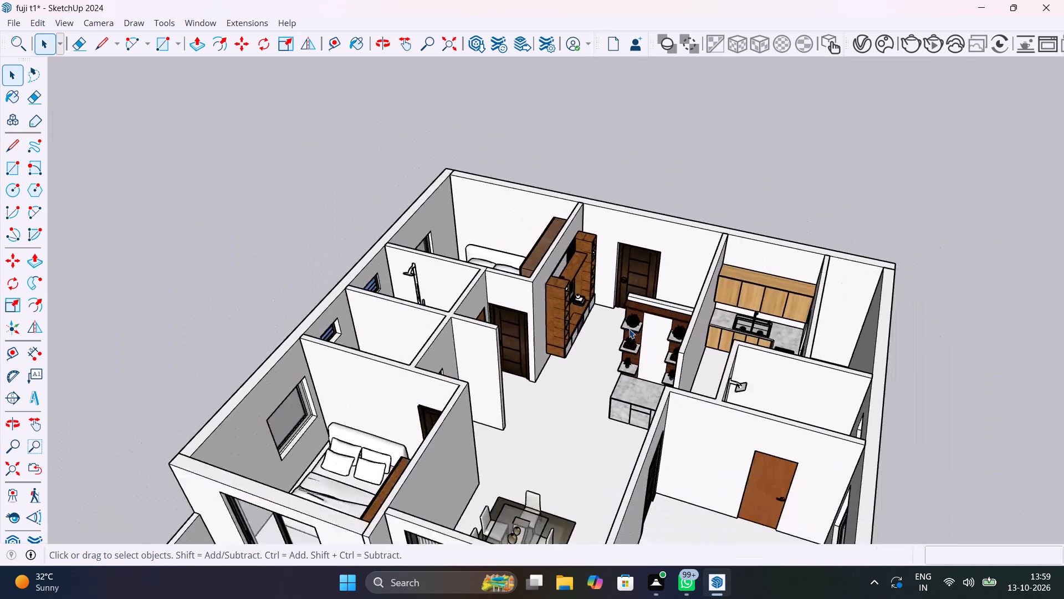
{"action": "scroll", "coordinate": [629, 329], "scroll_direction": "down", "scroll_amount": 14}
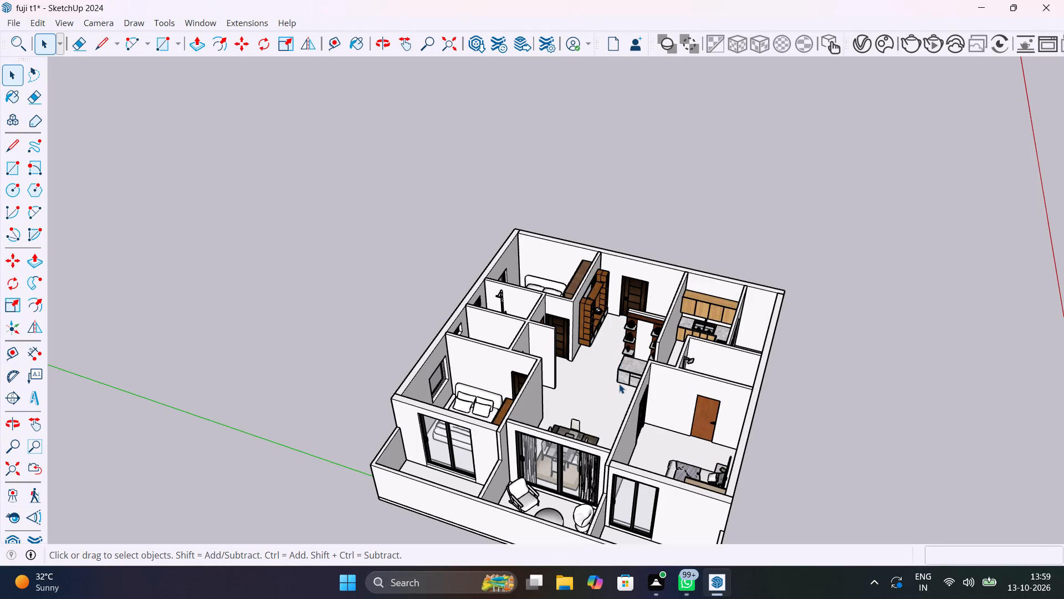
{"action": "middle_click_drag", "start_coordinate": [618, 364], "coordinate": [523, 421]}
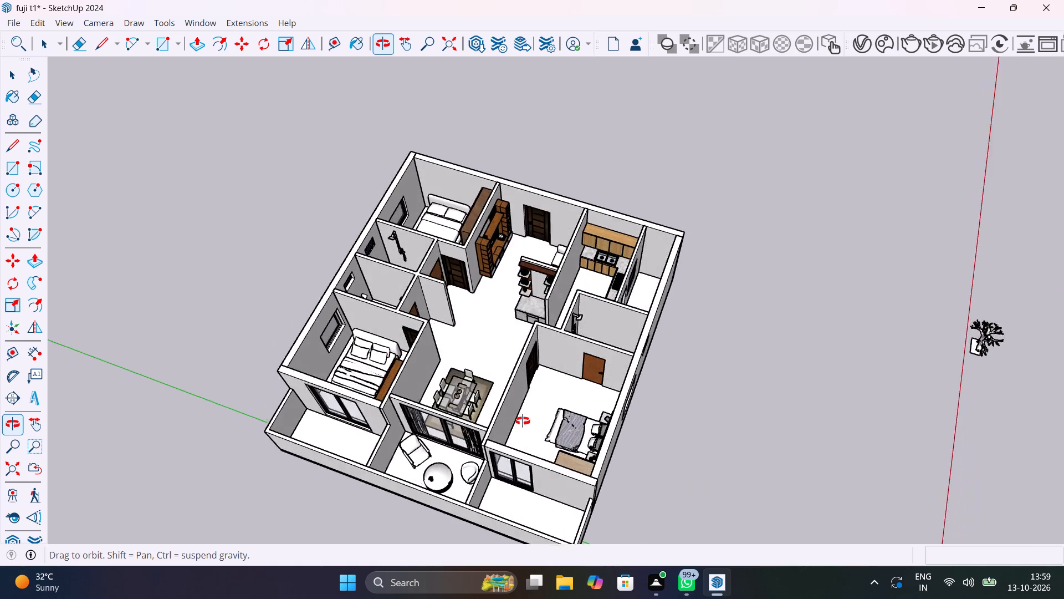
{"action": "middle_click_drag", "start_coordinate": [523, 421], "coordinate": [128, 297]}
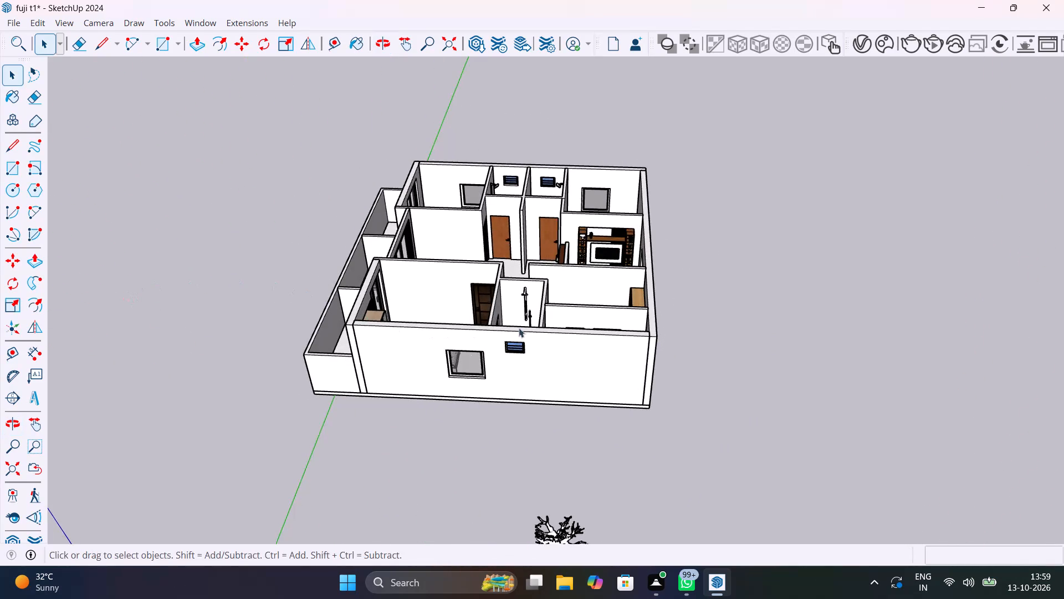
{"action": "middle_click_drag", "start_coordinate": [539, 326], "coordinate": [19, 551]}
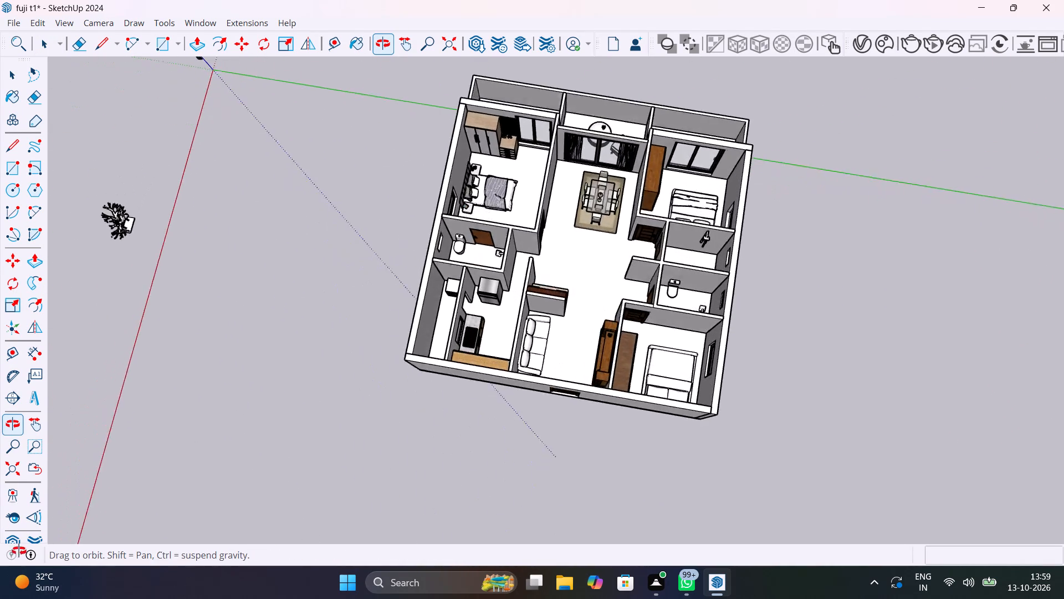
{"action": "middle_click_drag", "start_coordinate": [19, 551], "coordinate": [562, 216]}
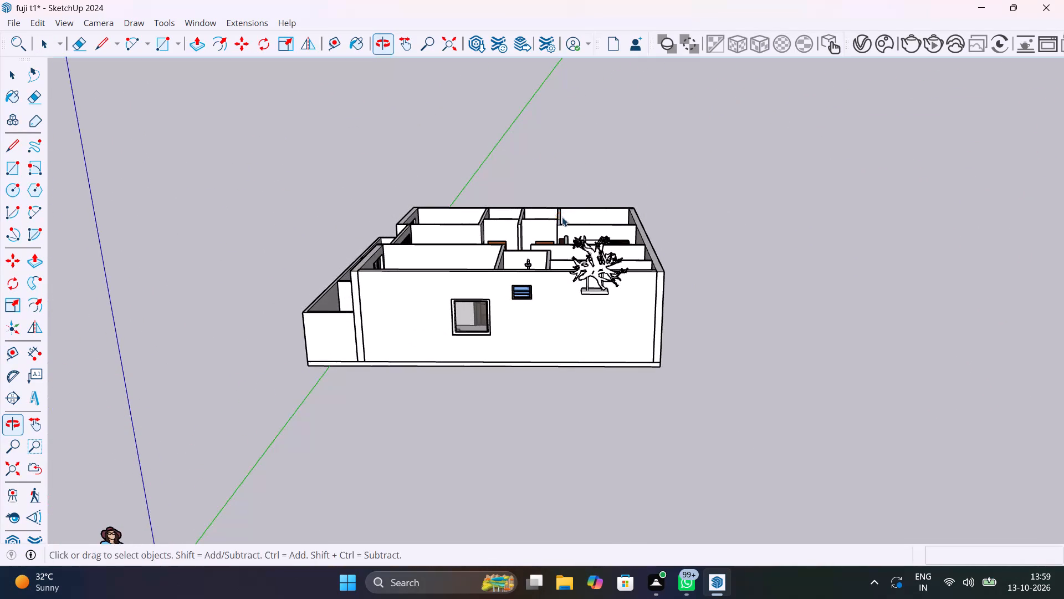
Examine the three balconies with their sliding doors, the seating on the middle balcony and the adjoining bedroom.
{"action": "scroll", "coordinate": [339, 309], "scroll_direction": "up", "scroll_amount": 10}
{"action": "middle_click_drag", "start_coordinate": [334, 329], "coordinate": [464, 354]}
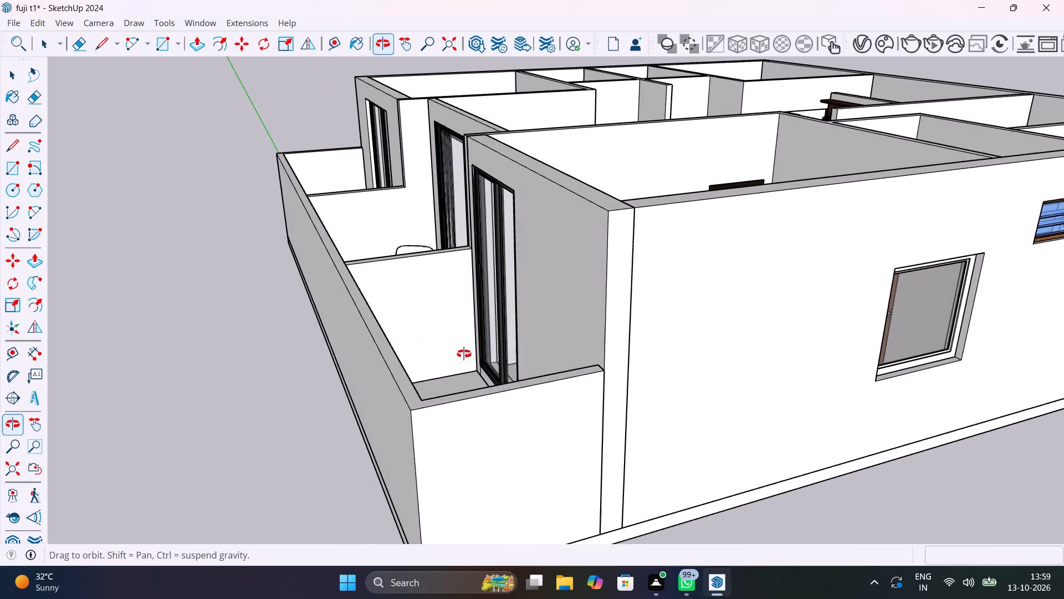
{"action": "middle_click_drag", "start_coordinate": [464, 354], "coordinate": [628, 380]}
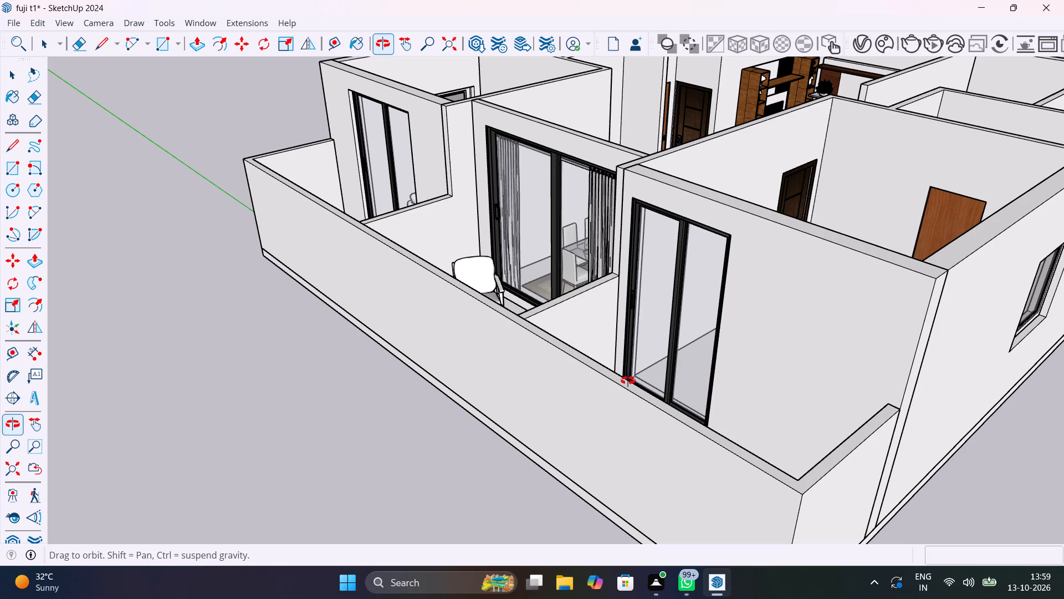
{"action": "middle_click_drag", "start_coordinate": [628, 380], "coordinate": [676, 380]}
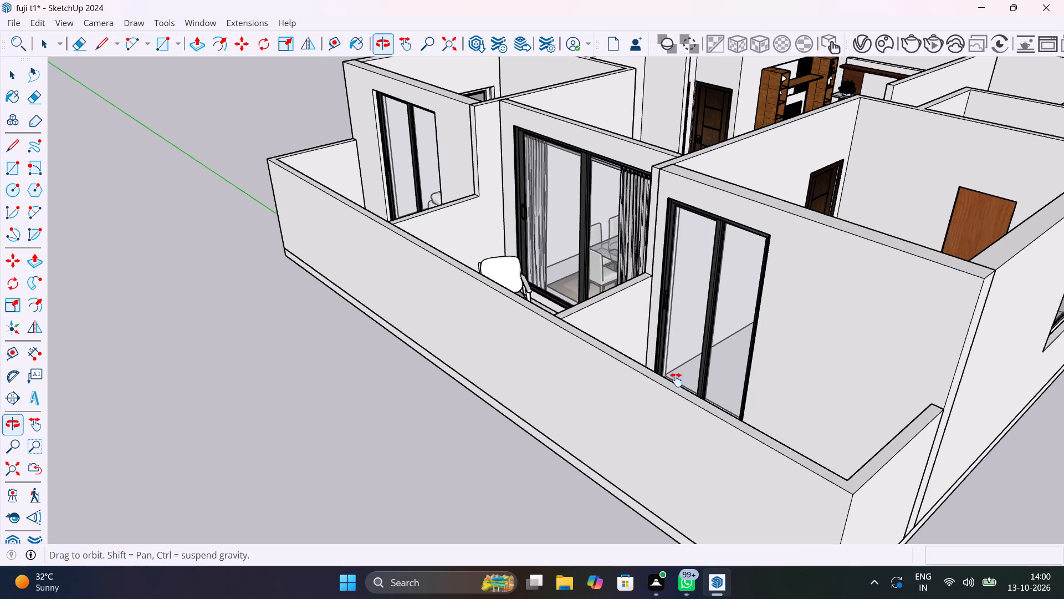
{"action": "middle_click_drag", "start_coordinate": [676, 380], "coordinate": [543, 345]}
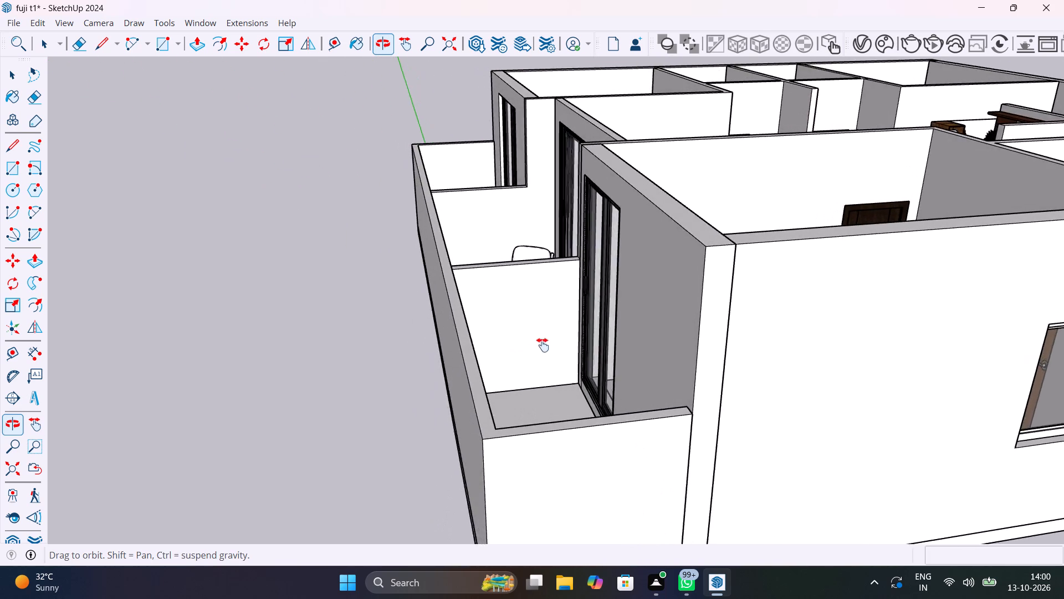
{"action": "middle_click_drag", "start_coordinate": [543, 345], "coordinate": [651, 402]}
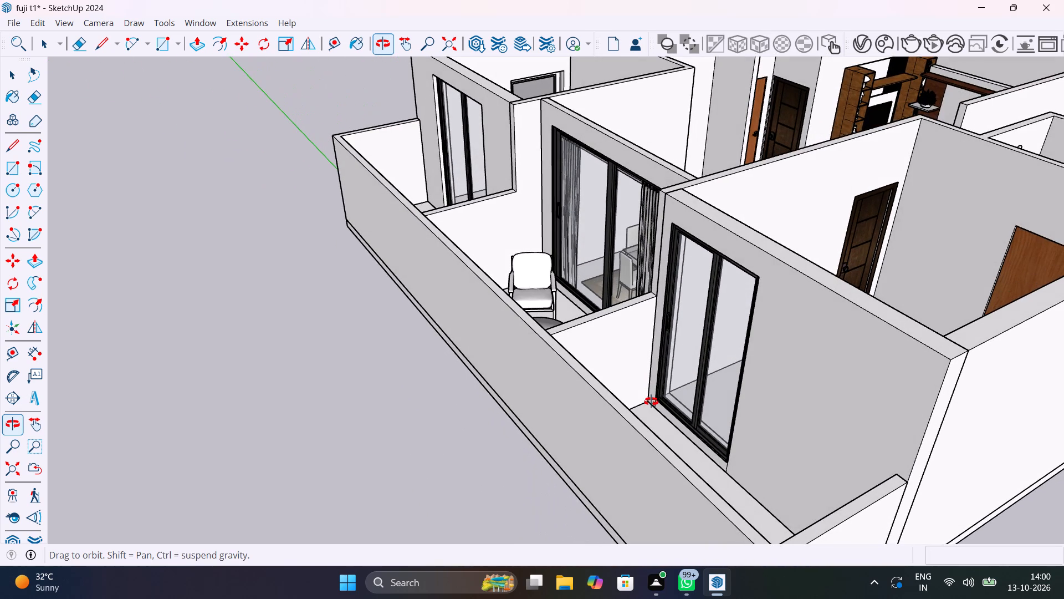
{"action": "middle_click_drag", "start_coordinate": [651, 402], "coordinate": [647, 345]}
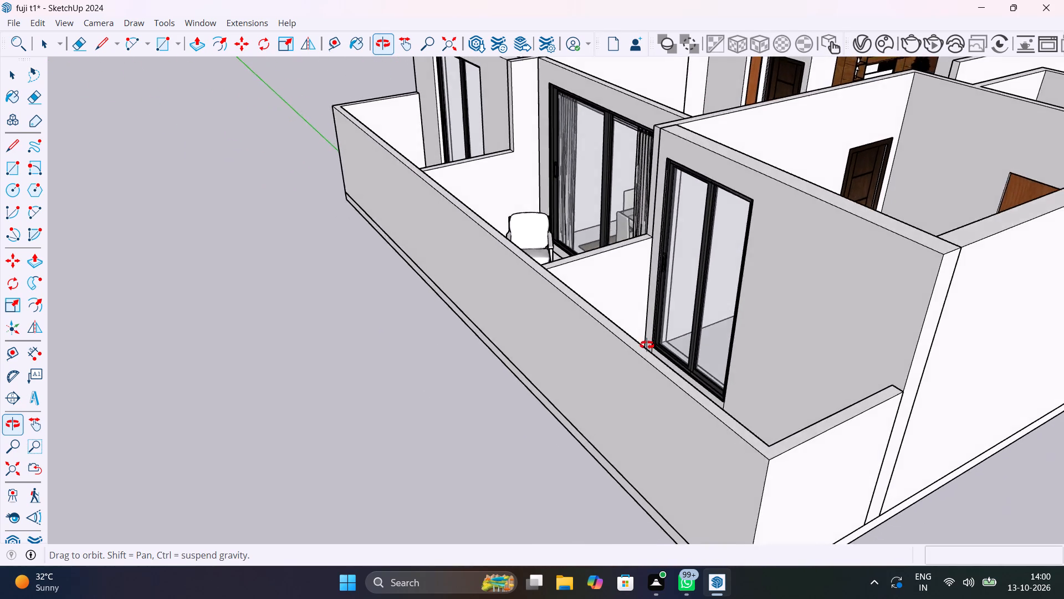
{"action": "middle_click_drag", "start_coordinate": [647, 345], "coordinate": [598, 429]}
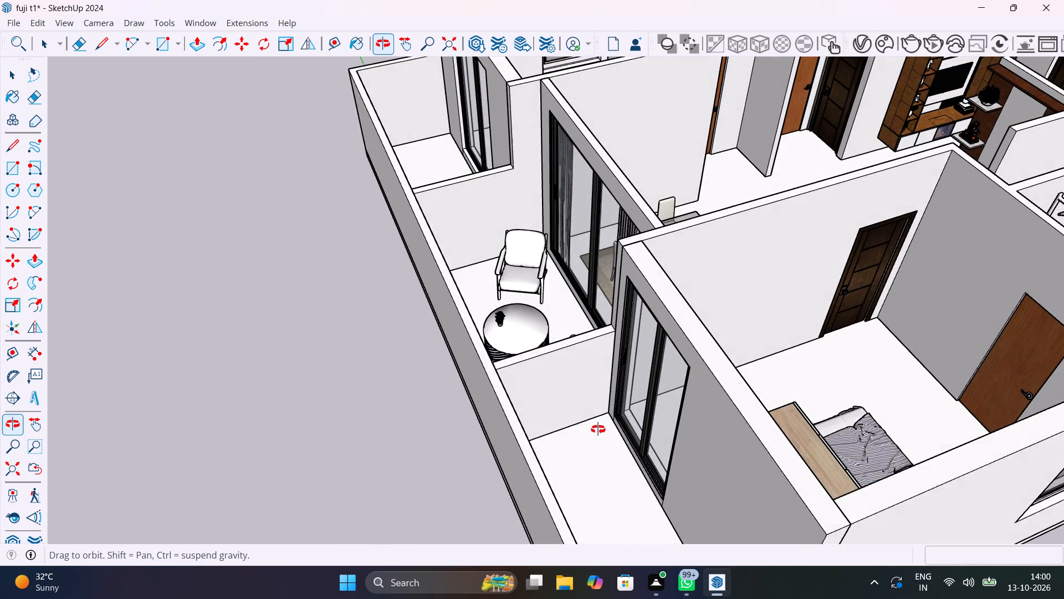
{"action": "middle_click_drag", "start_coordinate": [598, 429], "coordinate": [601, 434]}
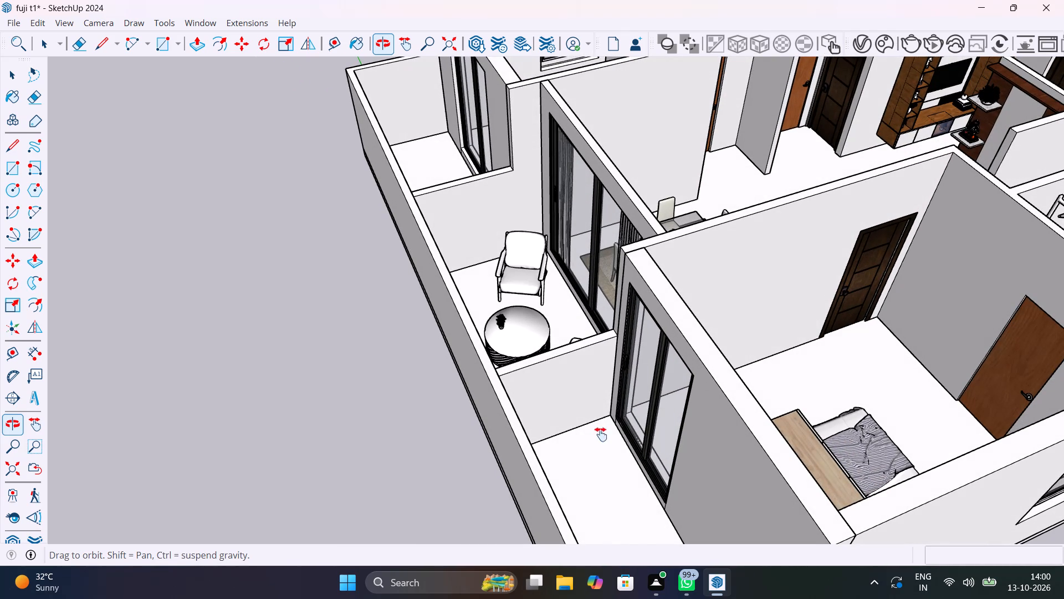
{"action": "middle_click_drag", "start_coordinate": [601, 434], "coordinate": [662, 437]}
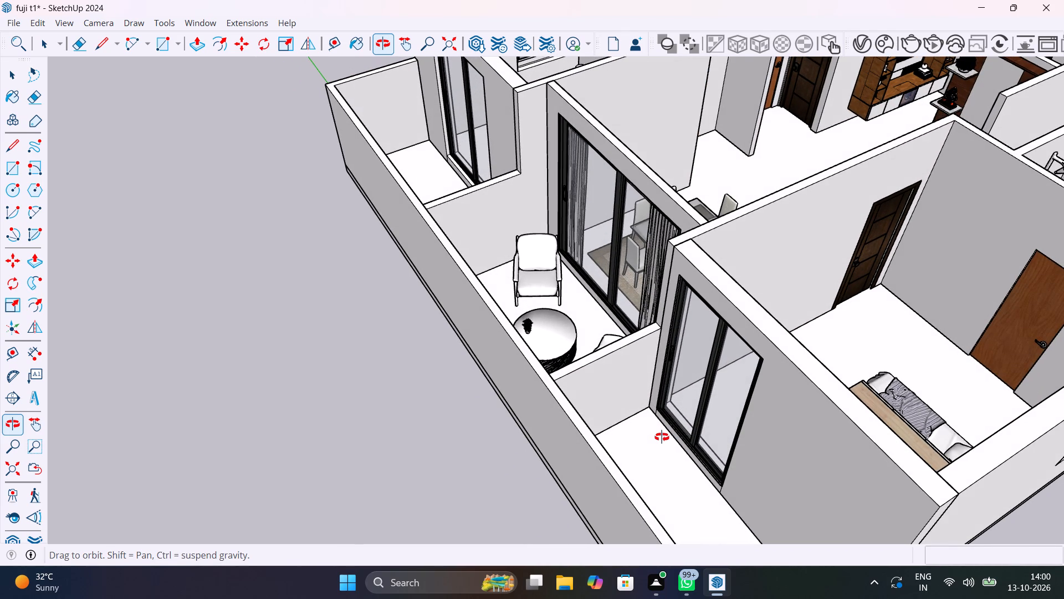
{"action": "middle_click_drag", "start_coordinate": [662, 437], "coordinate": [731, 441]}
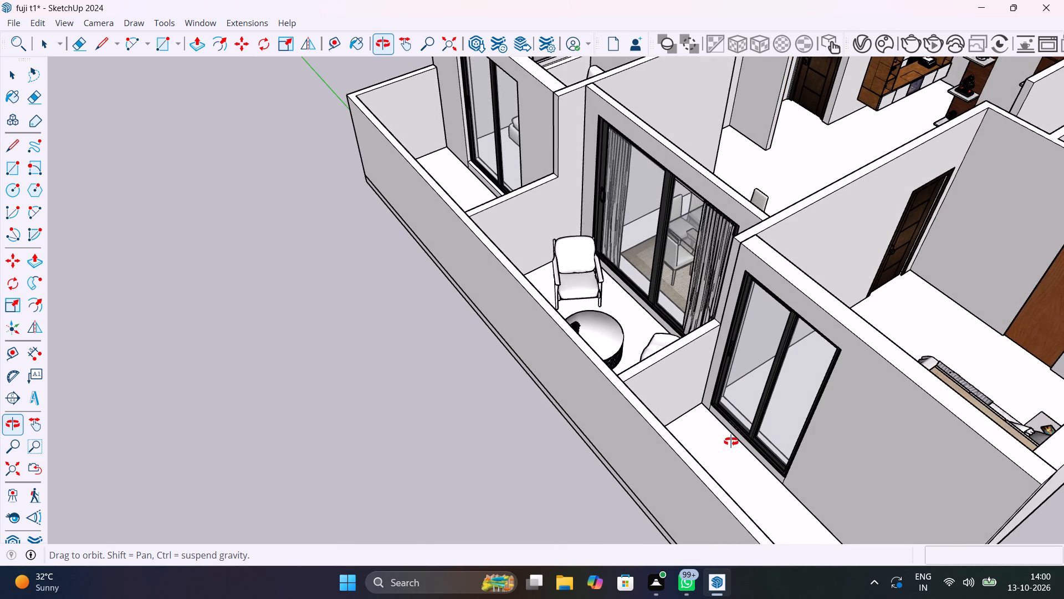
{"action": "middle_click_drag", "start_coordinate": [731, 441], "coordinate": [725, 369]}
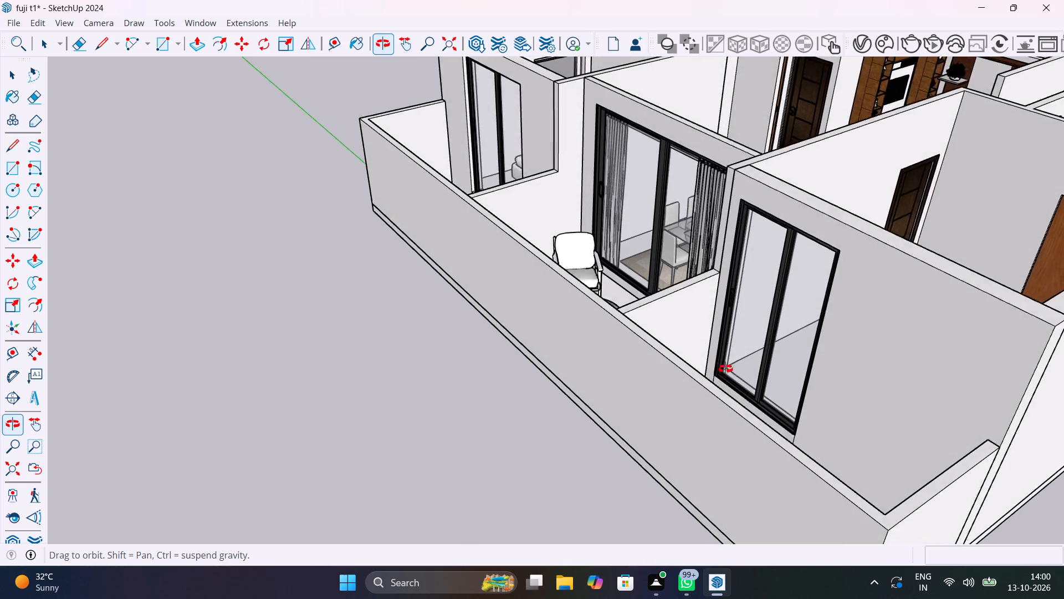
{"action": "middle_click_drag", "start_coordinate": [725, 369], "coordinate": [612, 327]}
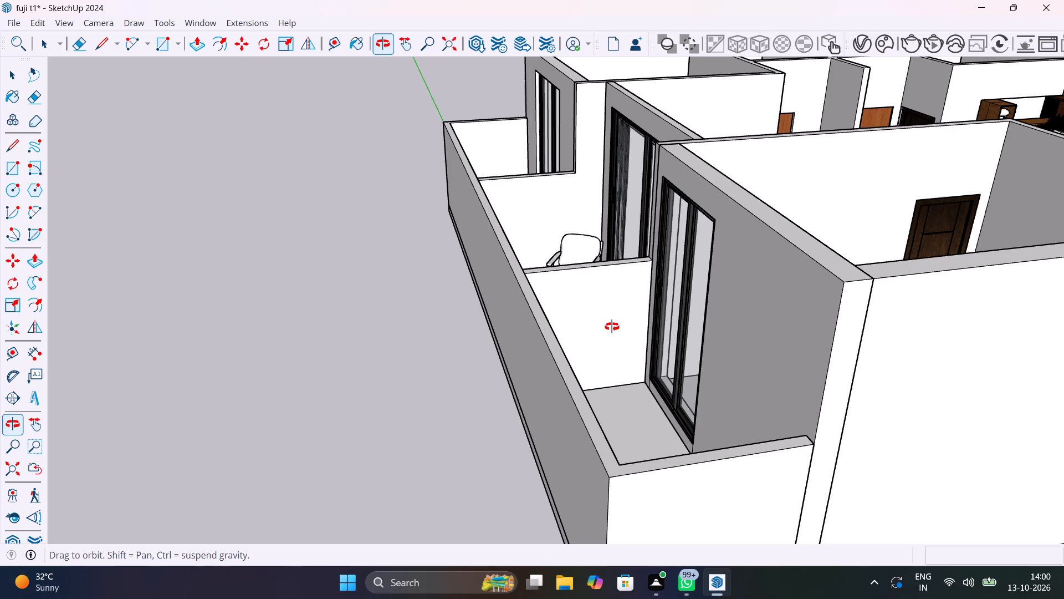
{"action": "middle_click_drag", "start_coordinate": [612, 327], "coordinate": [484, 326]}
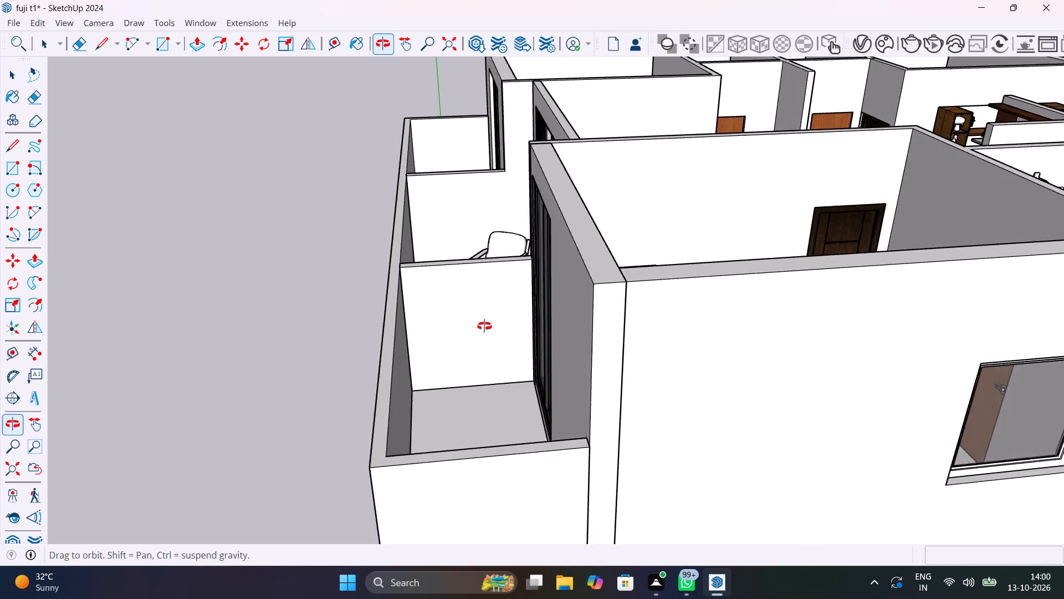
{"action": "middle_click_drag", "start_coordinate": [484, 326], "coordinate": [463, 402]}
Capture a rectangular screenshot of the whole furnished apartment seen from above, with the balconies at the far side.
{"action": "scroll", "coordinate": [569, 355], "scroll_direction": "down", "scroll_amount": 7}
{"action": "middle_click_drag", "start_coordinate": [592, 352], "coordinate": [501, 381], "text": "shift"}
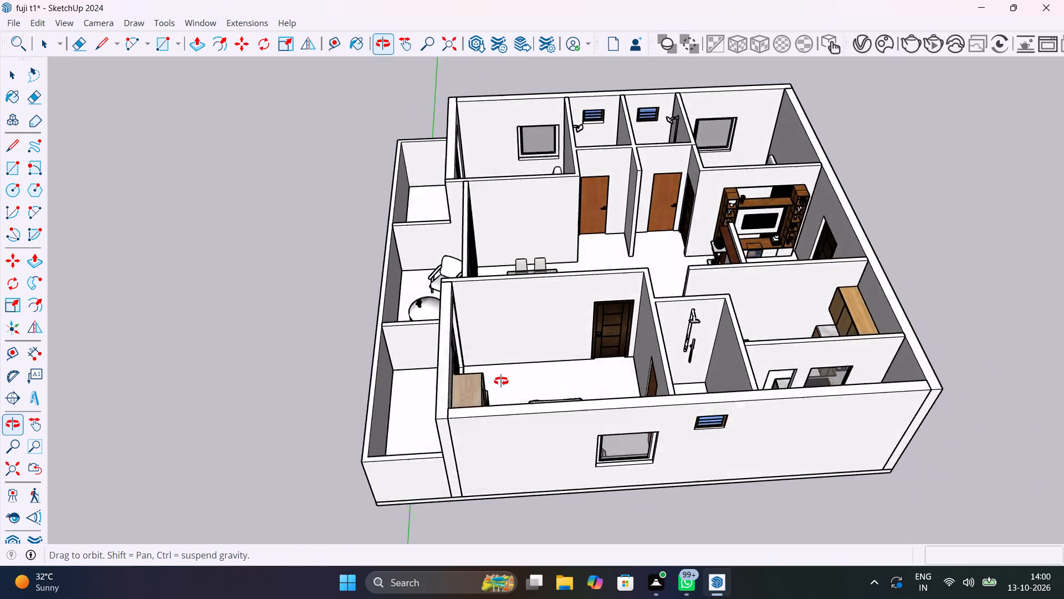
{"action": "middle_click_drag", "start_coordinate": [501, 381], "coordinate": [763, 498], "text": "shift"}
{"action": "scroll", "coordinate": [607, 343], "scroll_direction": "down", "scroll_amount": 6}
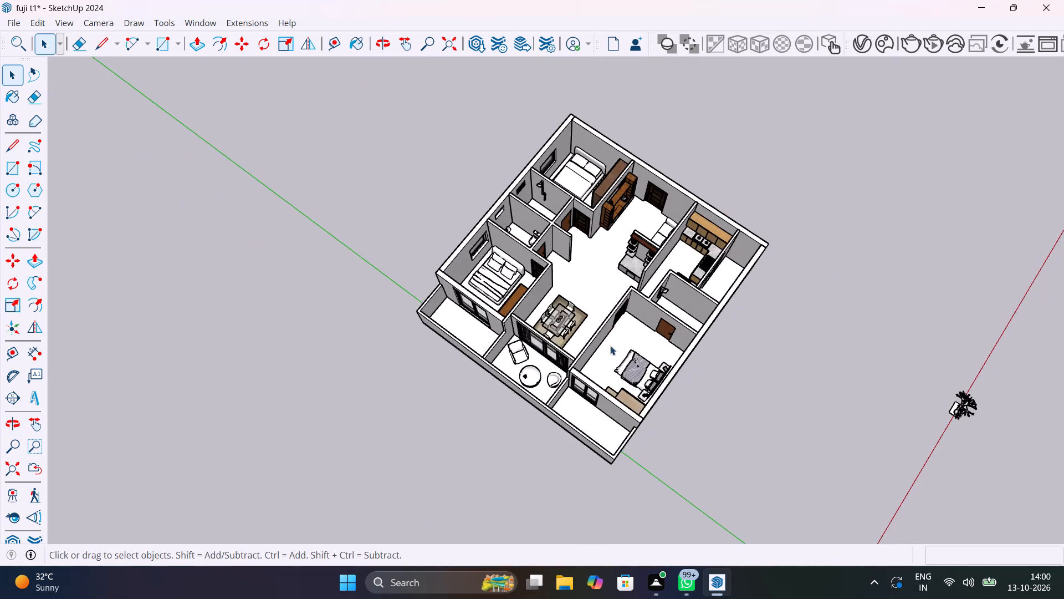
{"action": "middle_click_drag", "start_coordinate": [621, 343], "coordinate": [179, 370], "text": "shift"}
{"action": "middle_click_drag", "start_coordinate": [481, 348], "coordinate": [294, 329]}
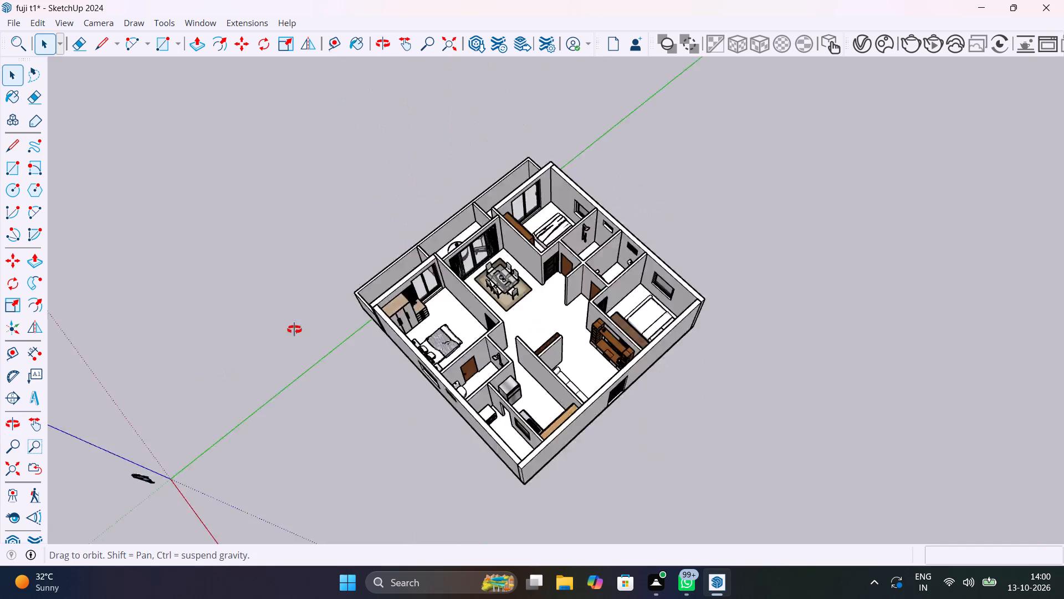
{"action": "middle_click_drag", "start_coordinate": [294, 329], "coordinate": [142, 321]}
{"action": "scroll", "coordinate": [475, 341], "scroll_direction": "up", "scroll_amount": 5}
{"action": "middle_click_drag", "start_coordinate": [505, 347], "coordinate": [479, 387], "text": "shift"}
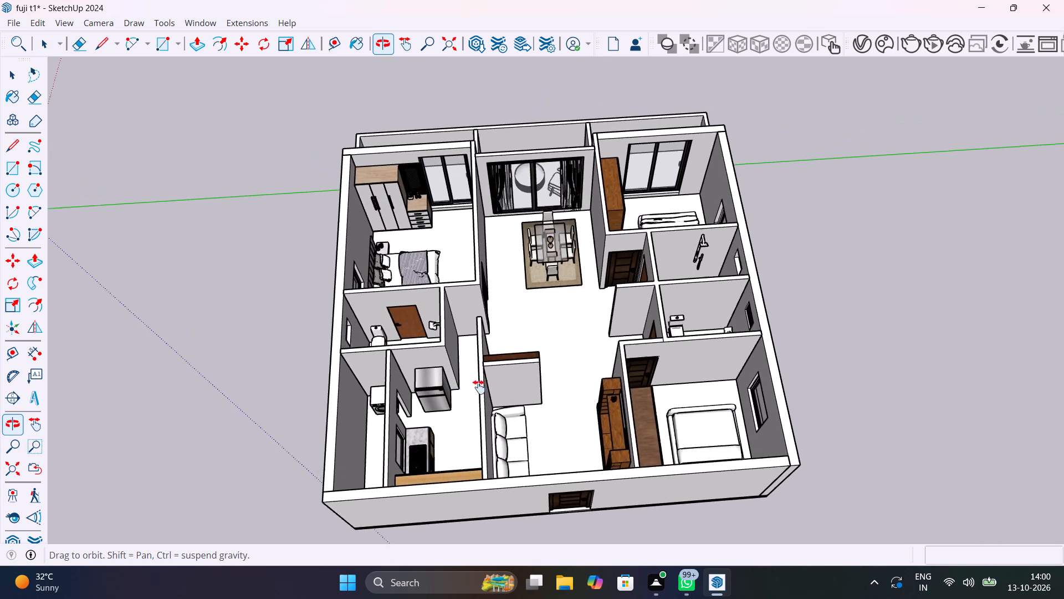
{"action": "middle_click_drag", "start_coordinate": [479, 387], "coordinate": [449, 426], "text": "shift"}
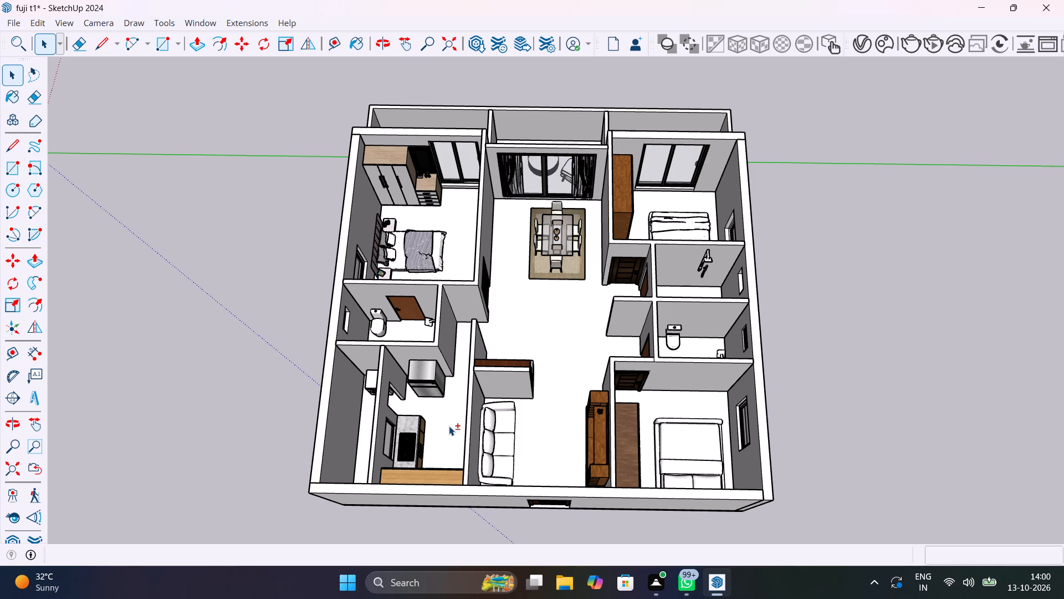
{"action": "key", "text": "Print"}
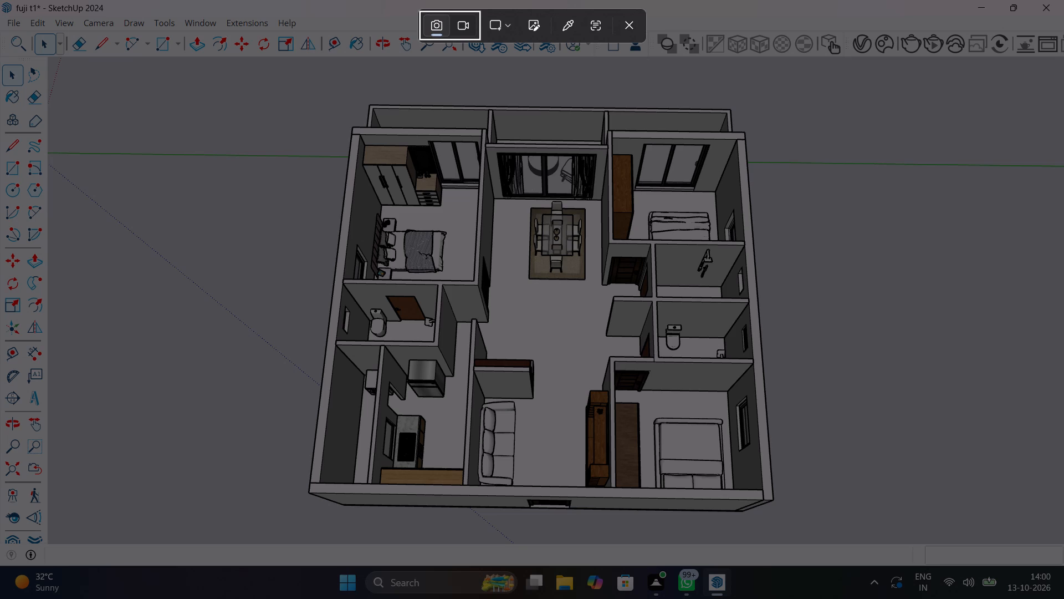
{"action": "left_click_drag", "start_coordinate": [259, 72], "coordinate": [269, 509]}
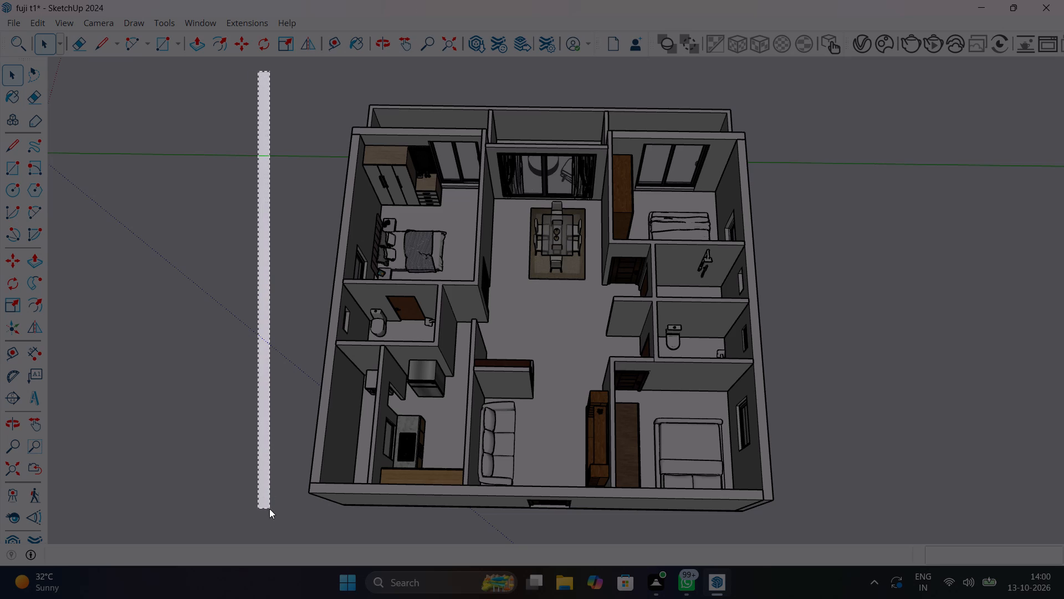
{"action": "left_click_drag", "start_coordinate": [269, 509], "coordinate": [656, 545]}
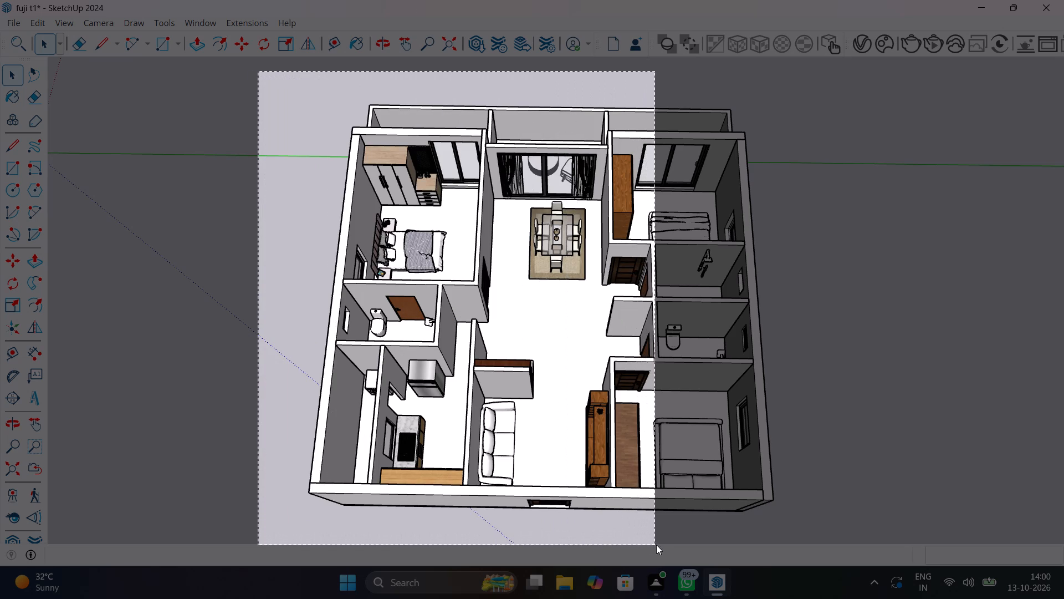
{"action": "left_click_drag", "start_coordinate": [656, 545], "coordinate": [785, 546]}
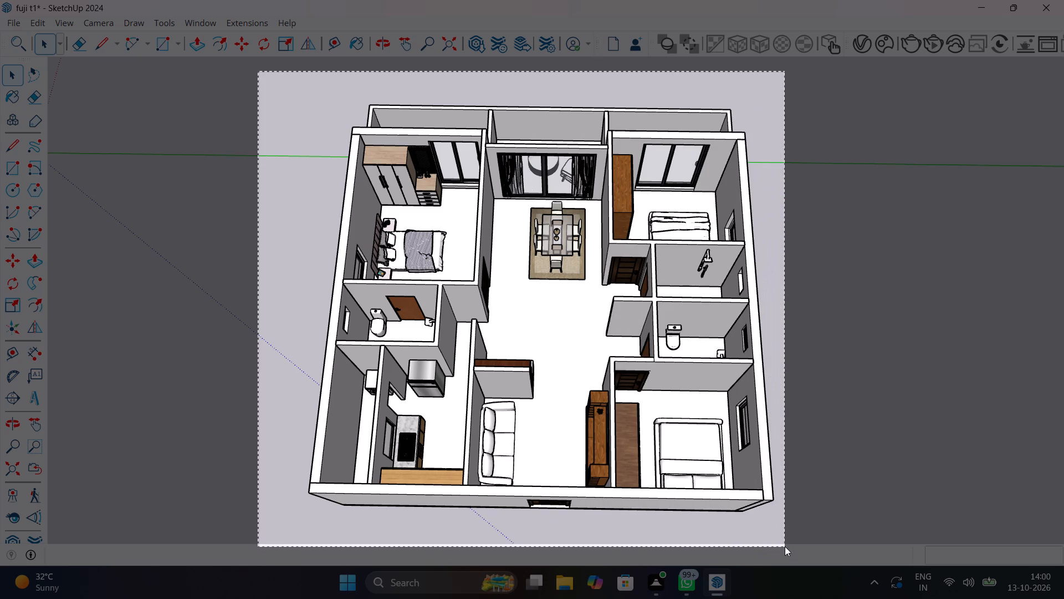
{"action": "left_click_drag", "start_coordinate": [785, 546], "coordinate": [797, 535]}
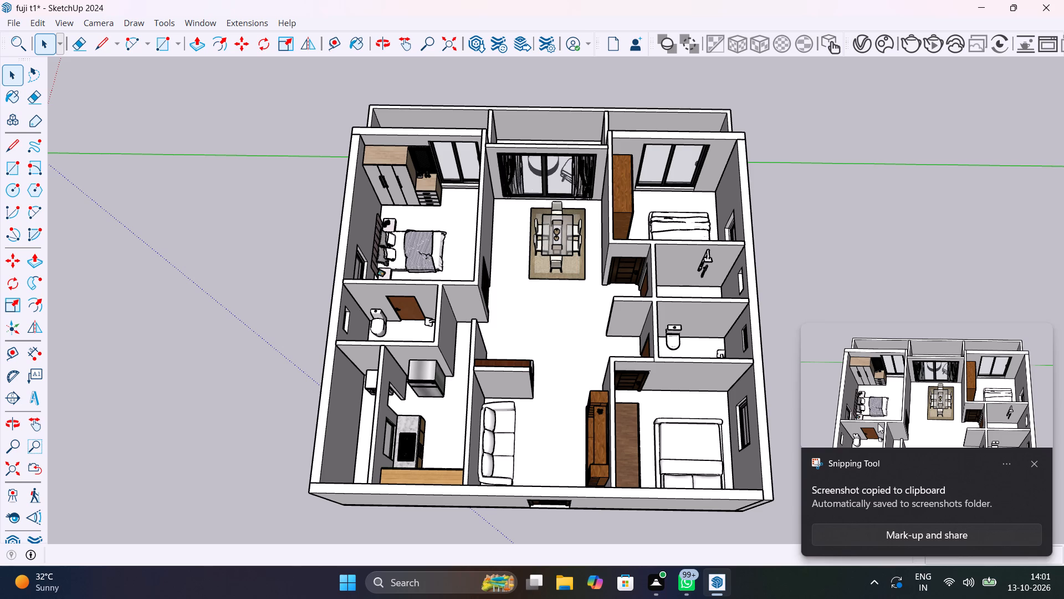
Open the captured apartment overview in Snipping Tool and bring up its sharing options.
{"action": "left_click", "coordinate": [884, 417]}
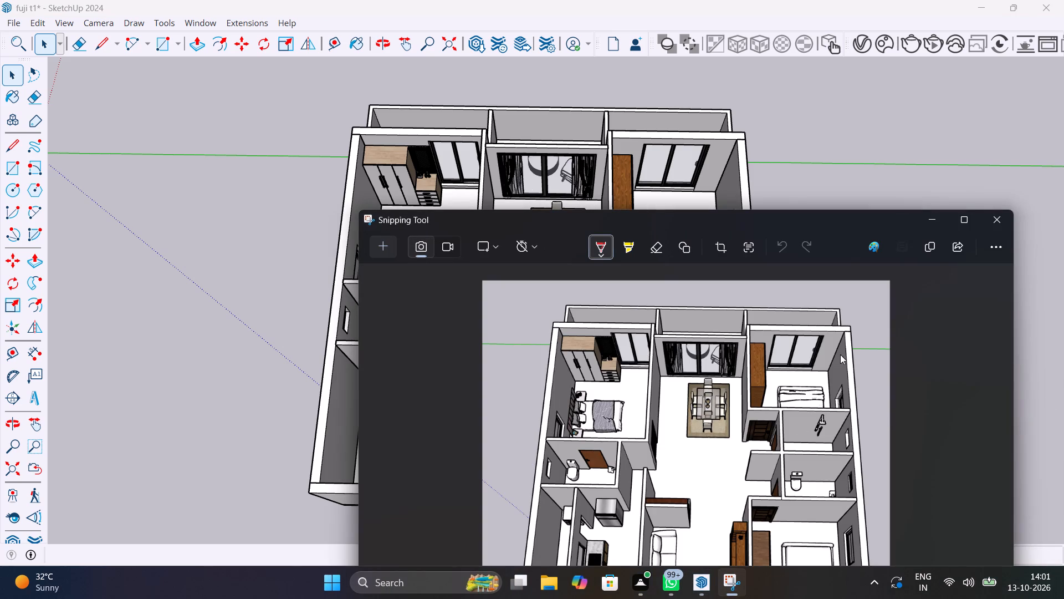
{"action": "left_click", "coordinate": [950, 243]}
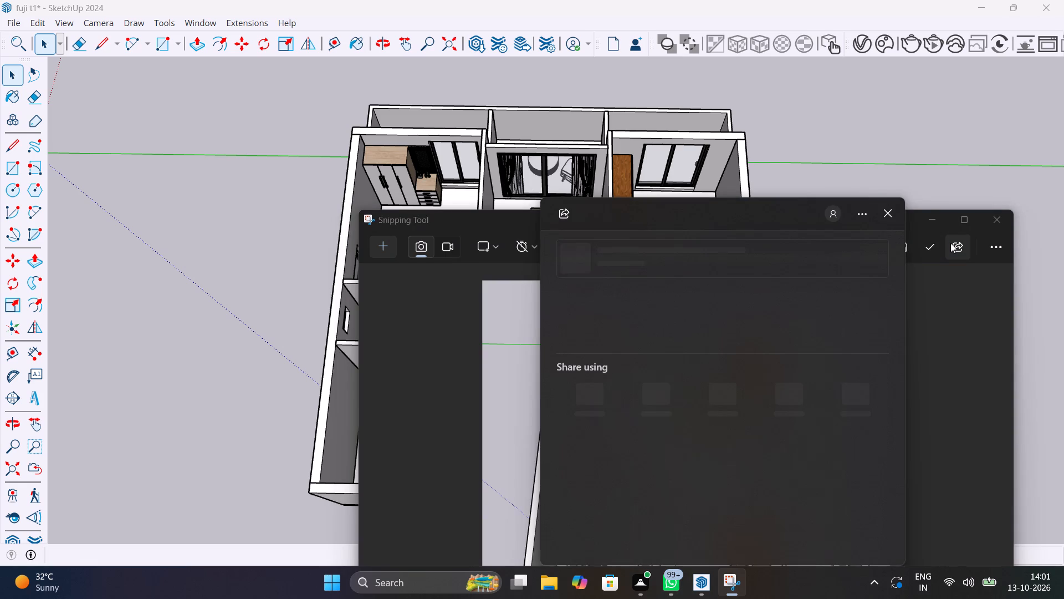
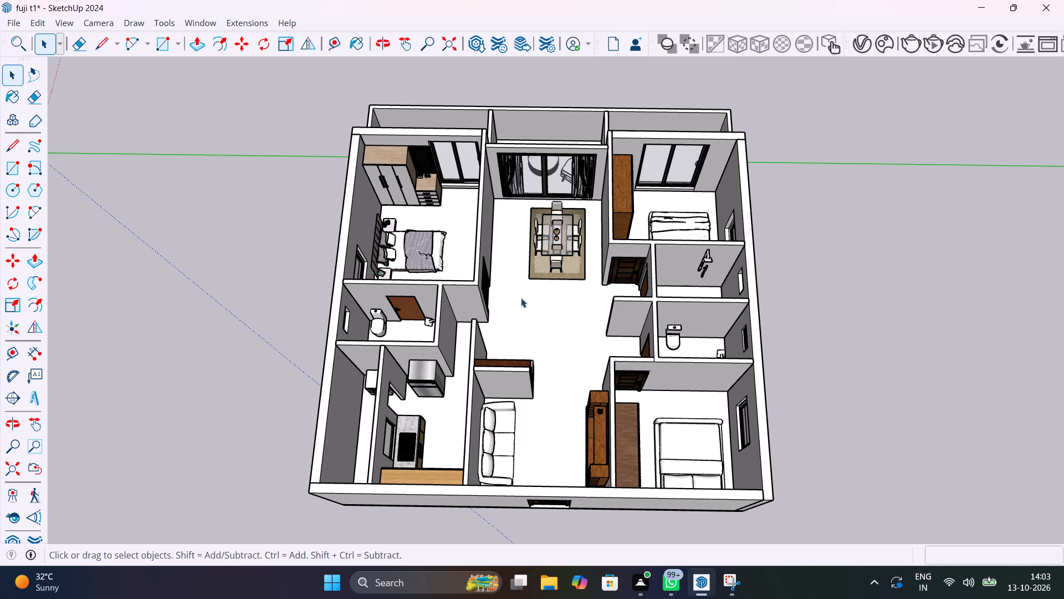
Examine the furnished apartment from the entrance front and from the outer wall of the two-bathroom side.
{"action": "middle_click_drag", "start_coordinate": [504, 356], "coordinate": [131, 170]}
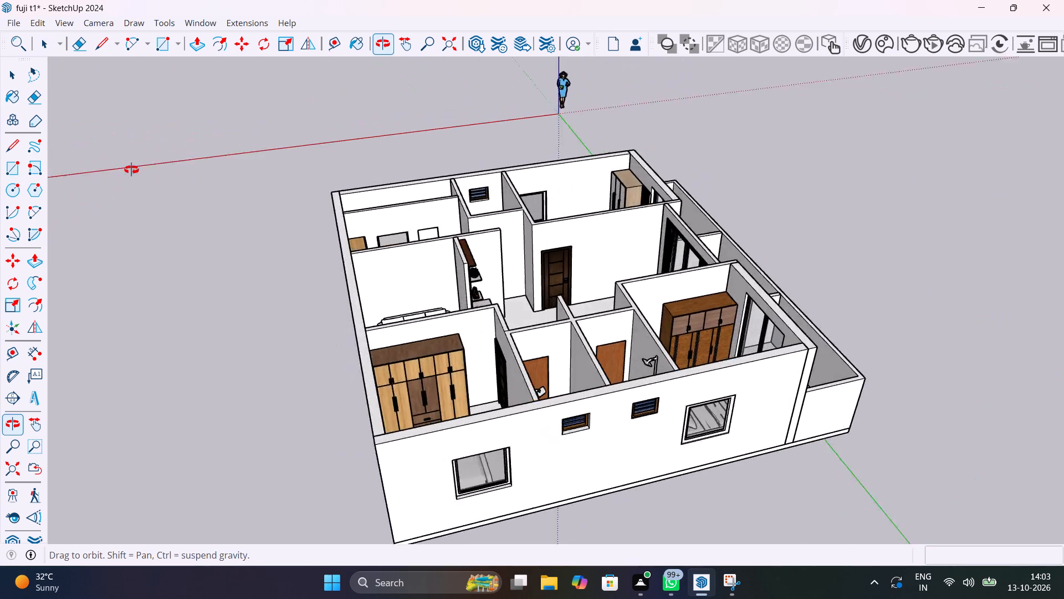
{"action": "middle_click_drag", "start_coordinate": [131, 170], "coordinate": [548, 111]}
{"action": "scroll", "coordinate": [548, 111], "scroll_direction": "up", "scroll_amount": 1}
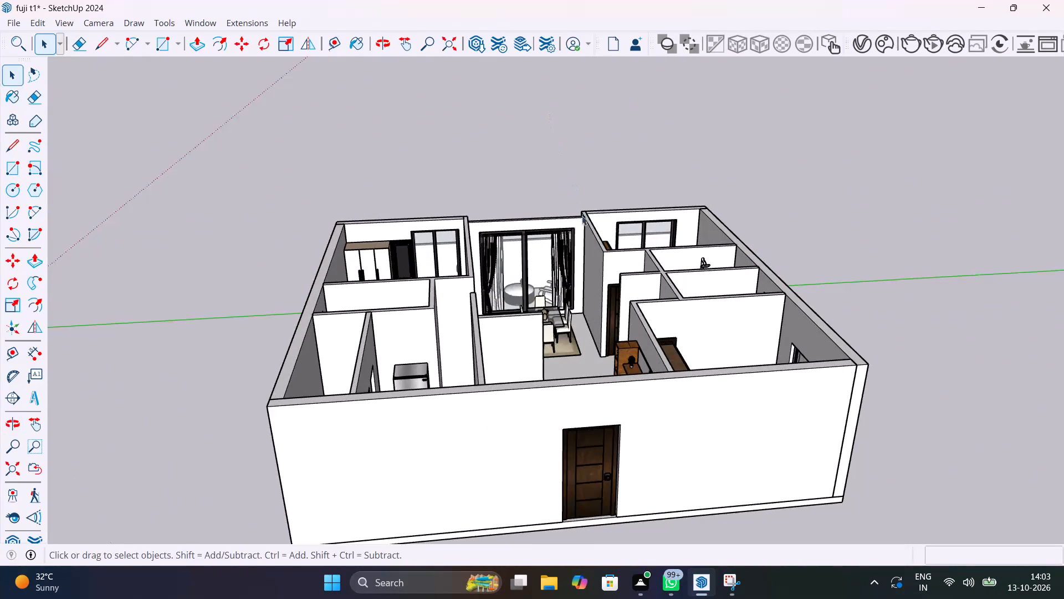
{"action": "scroll", "coordinate": [586, 233], "scroll_direction": "down", "scroll_amount": 3}
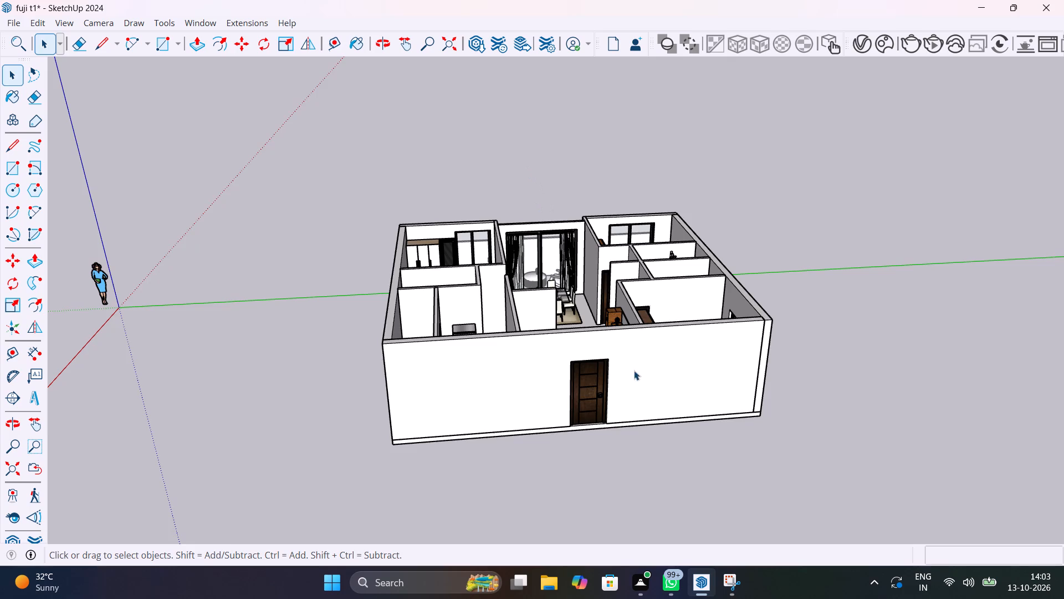
{"action": "middle_click_drag", "start_coordinate": [634, 370], "coordinate": [377, 440]}
{"action": "scroll", "coordinate": [410, 361], "scroll_direction": "down", "scroll_amount": 1}
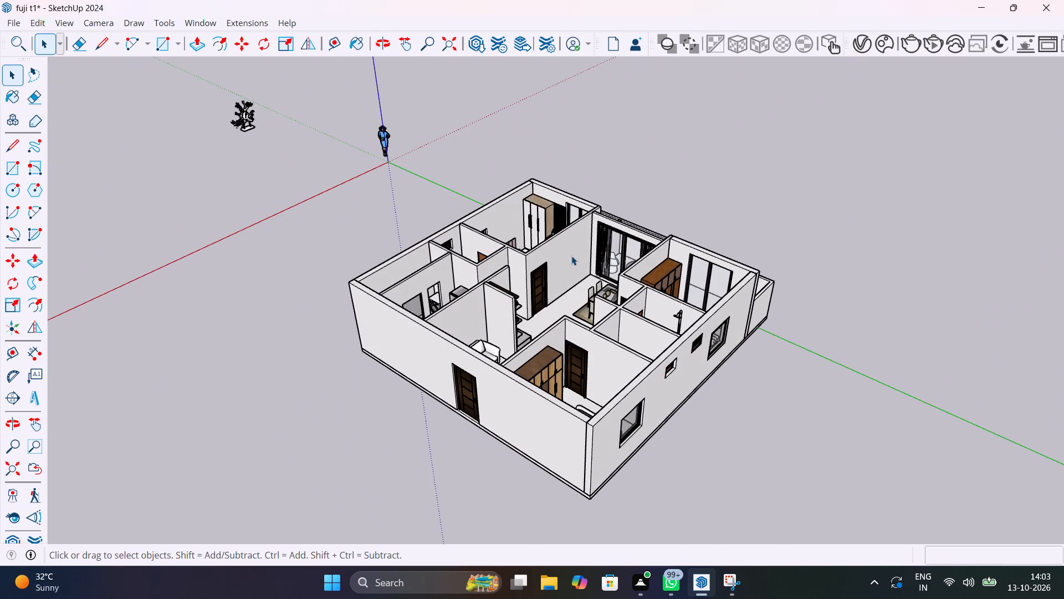
{"action": "scroll", "coordinate": [571, 256], "scroll_direction": "up", "scroll_amount": 5}
{"action": "middle_click_drag", "start_coordinate": [644, 272], "coordinate": [240, 148]}
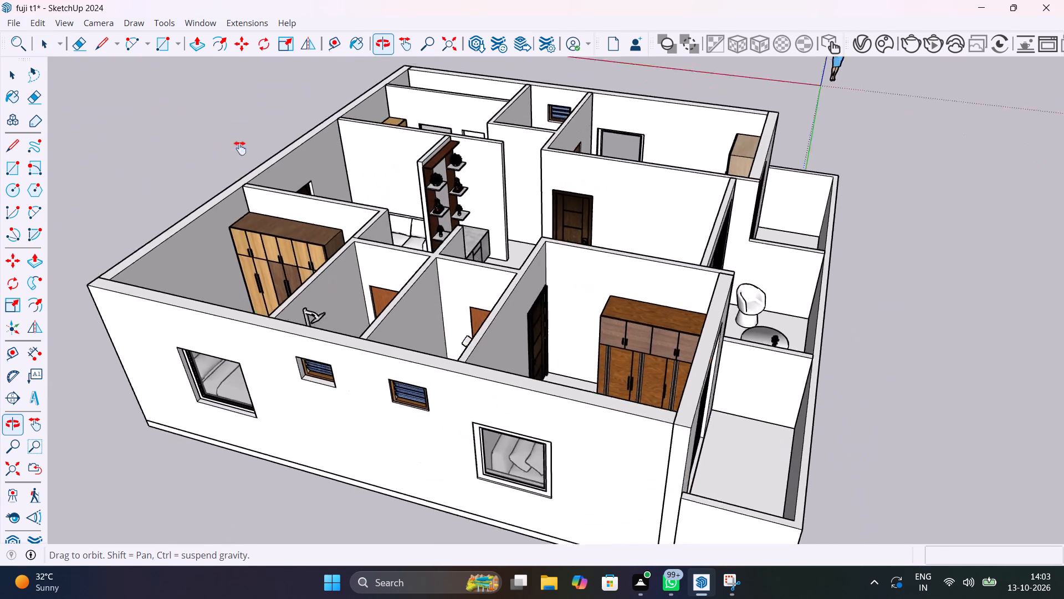
{"action": "middle_click_drag", "start_coordinate": [240, 148], "coordinate": [345, 265]}
{"action": "scroll", "coordinate": [433, 272], "scroll_direction": "down", "scroll_amount": 3}
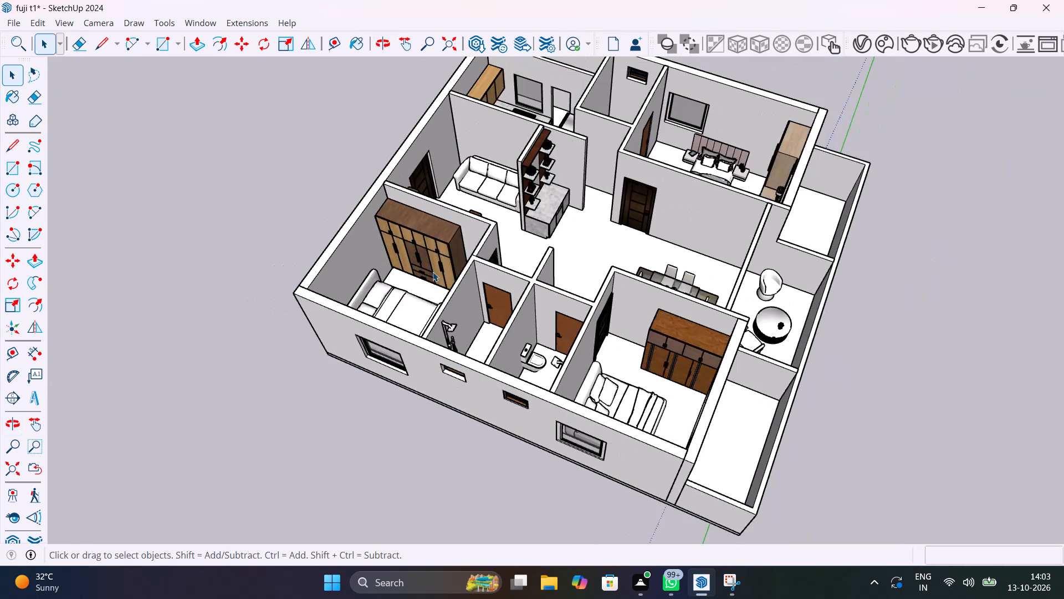
{"action": "scroll", "coordinate": [538, 266], "scroll_direction": "down", "scroll_amount": 1, "text": "shift"}
{"action": "middle_click_drag", "start_coordinate": [538, 265], "coordinate": [533, 263], "text": "shift"}
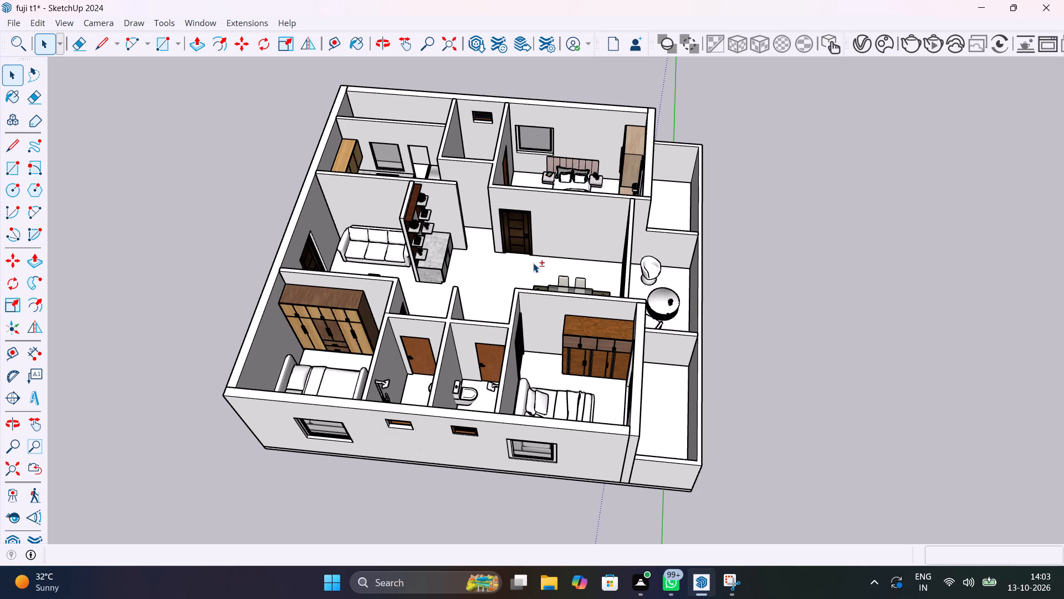
Examine the entrance front, then the two bedrooms with wardrobes and the two bathrooms between them.
{"action": "middle_click_drag", "start_coordinate": [308, 248], "coordinate": [864, 78]}
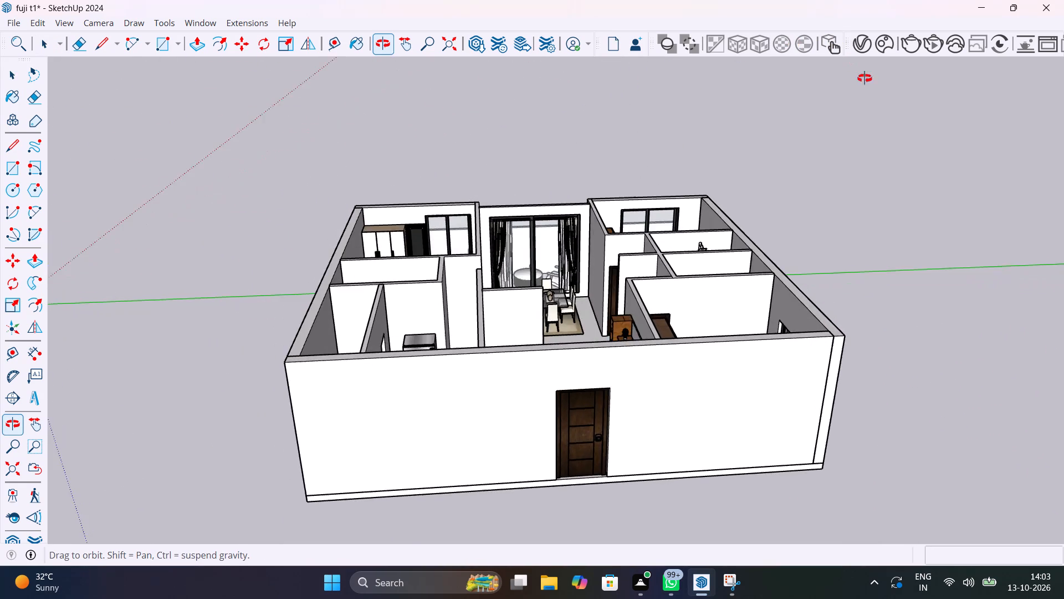
{"action": "middle_click_drag", "start_coordinate": [864, 78], "coordinate": [838, 57]}
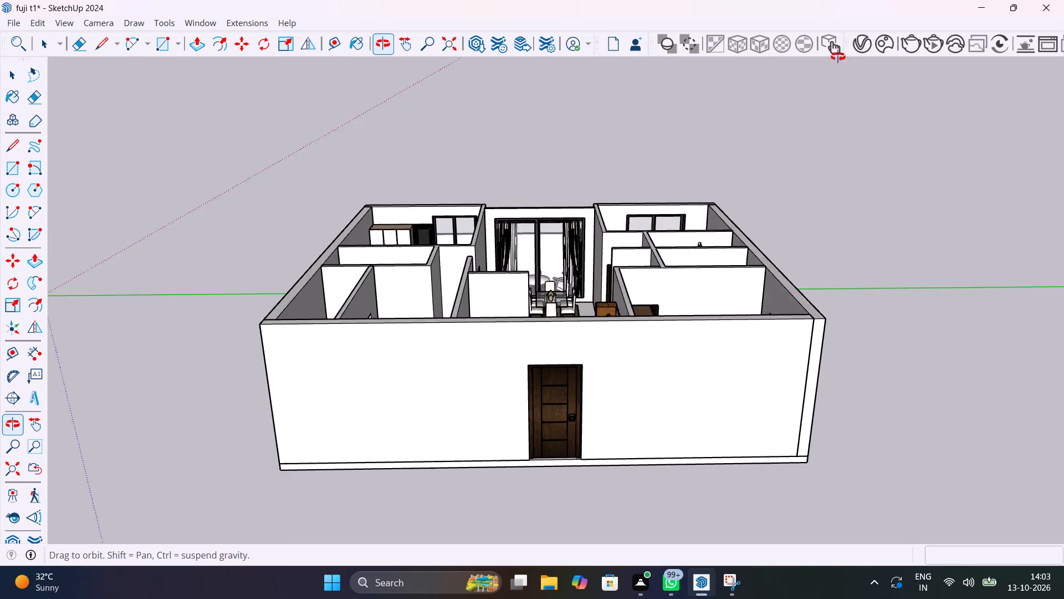
{"action": "middle_click_drag", "start_coordinate": [838, 57], "coordinate": [829, 85]}
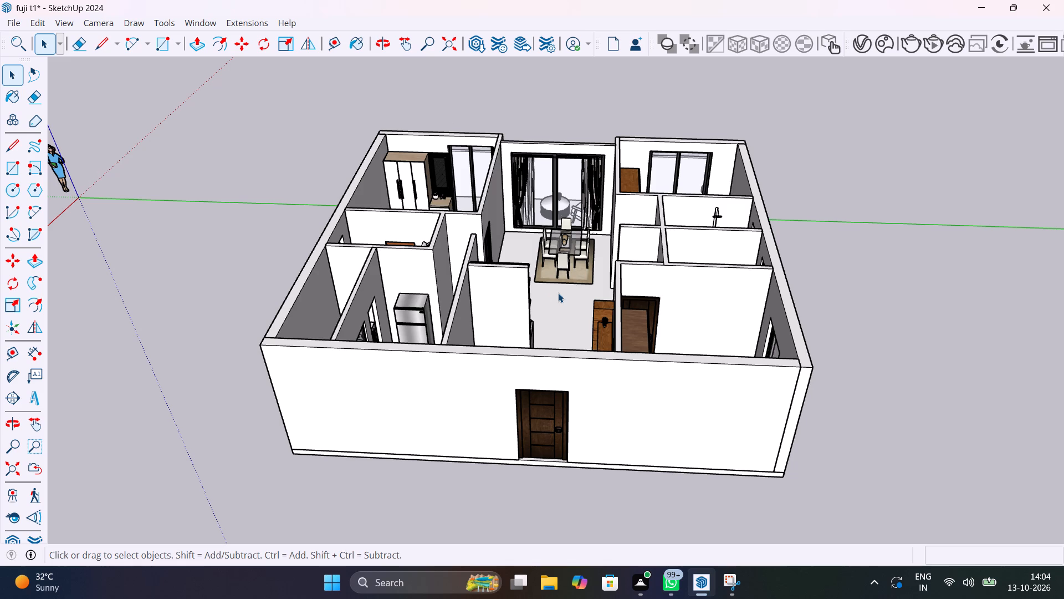
{"action": "scroll", "coordinate": [588, 274], "scroll_direction": "down", "scroll_amount": 5}
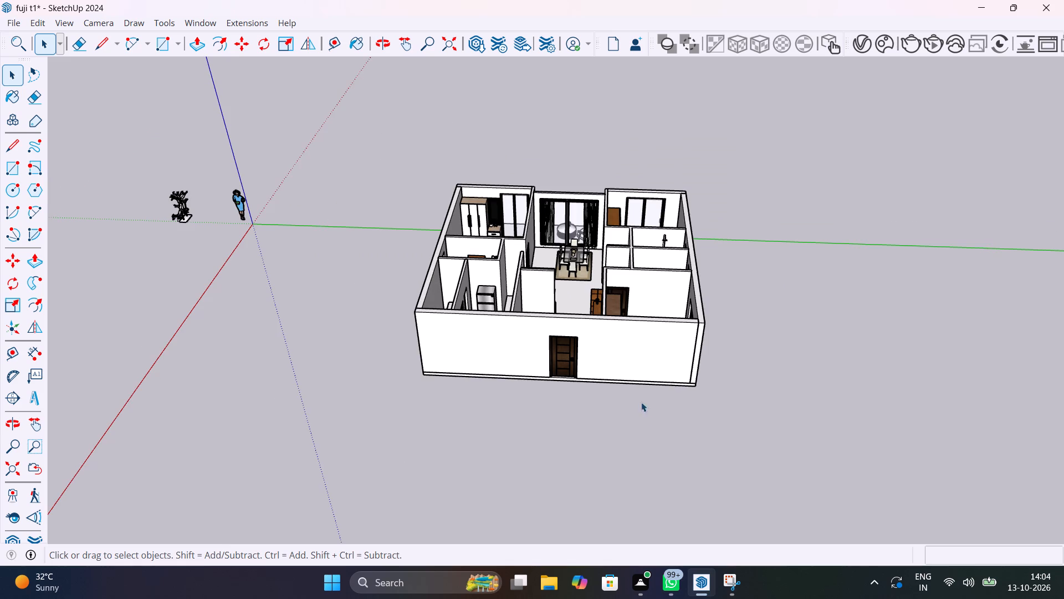
{"action": "scroll", "coordinate": [644, 413], "scroll_direction": "down", "scroll_amount": 1}
{"action": "middle_click_drag", "start_coordinate": [617, 388], "coordinate": [550, 422], "text": "shift"}
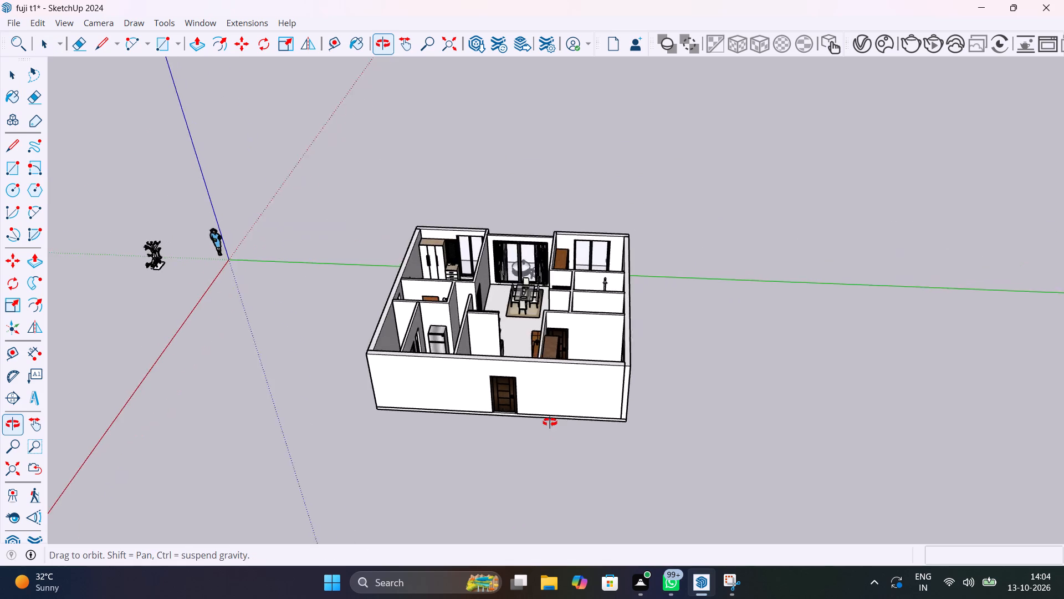
{"action": "middle_click_drag", "start_coordinate": [550, 422], "coordinate": [191, 375], "text": "shift"}
{"action": "scroll", "coordinate": [687, 314], "scroll_direction": "up", "scroll_amount": 10}
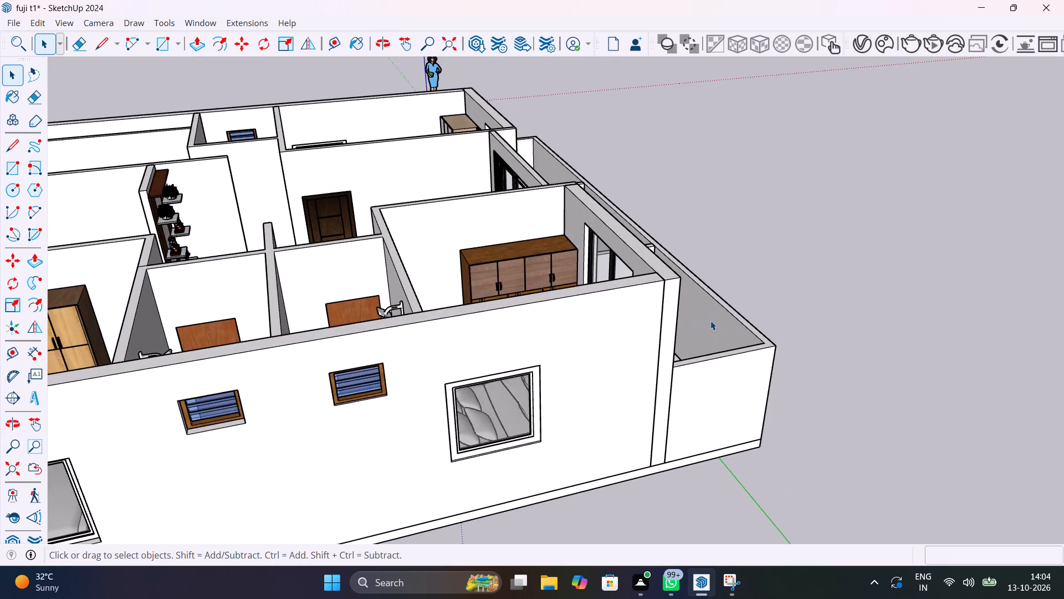
{"action": "middle_click_drag", "start_coordinate": [710, 321], "coordinate": [775, 405]}
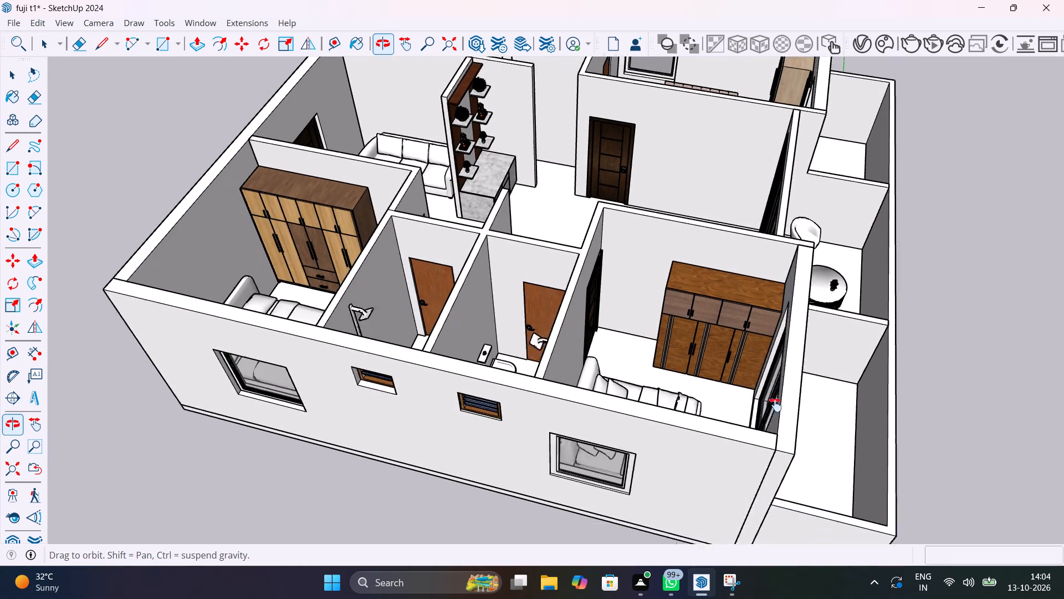
{"action": "middle_click_drag", "start_coordinate": [775, 405], "coordinate": [872, 417]}
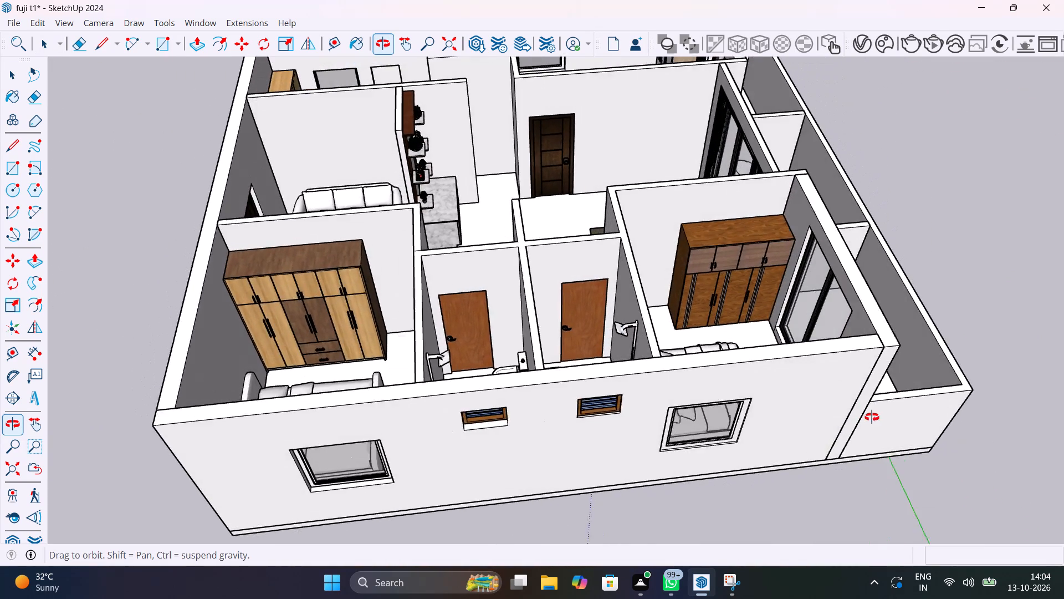
{"action": "middle_click_drag", "start_coordinate": [872, 417], "coordinate": [924, 409]}
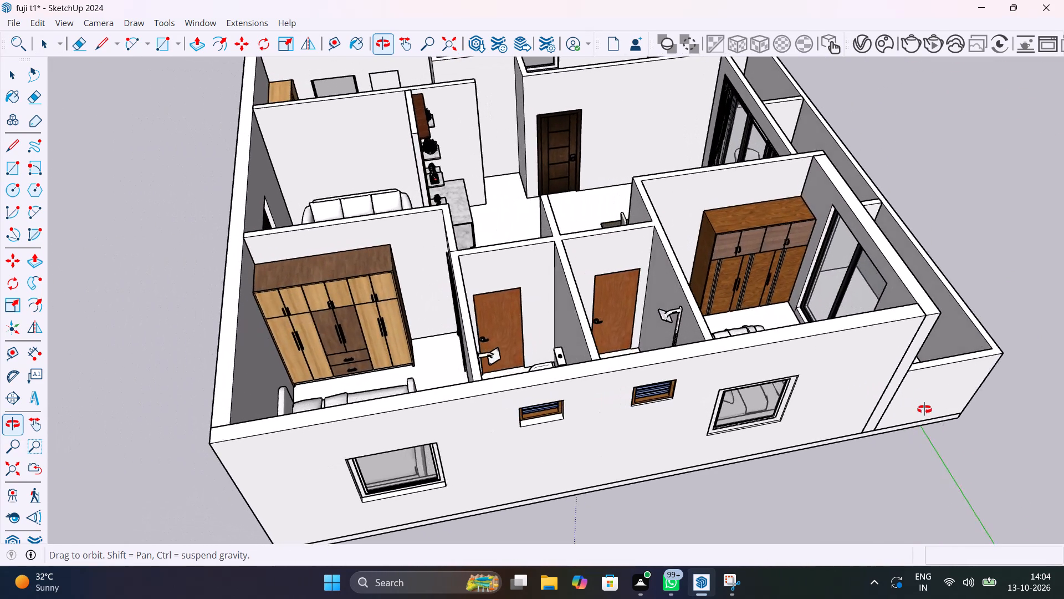
{"action": "middle_click_drag", "start_coordinate": [924, 409], "coordinate": [804, 413]}
{"action": "scroll", "coordinate": [805, 414], "scroll_direction": "up", "scroll_amount": 1}
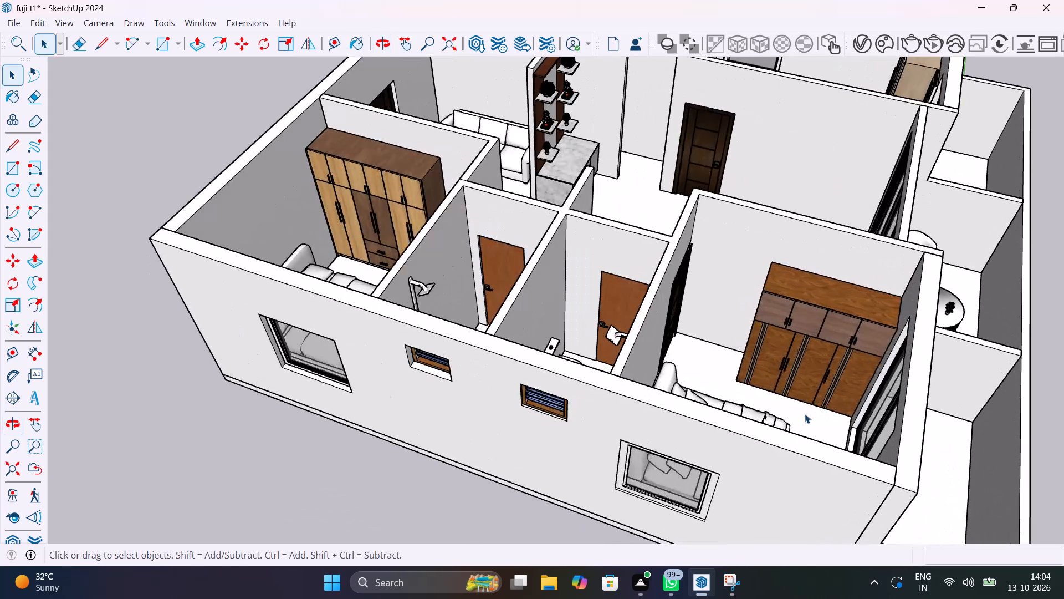
{"action": "scroll", "coordinate": [805, 414], "scroll_direction": "down", "scroll_amount": 7}
{"action": "middle_click_drag", "start_coordinate": [805, 362], "coordinate": [712, 516]}
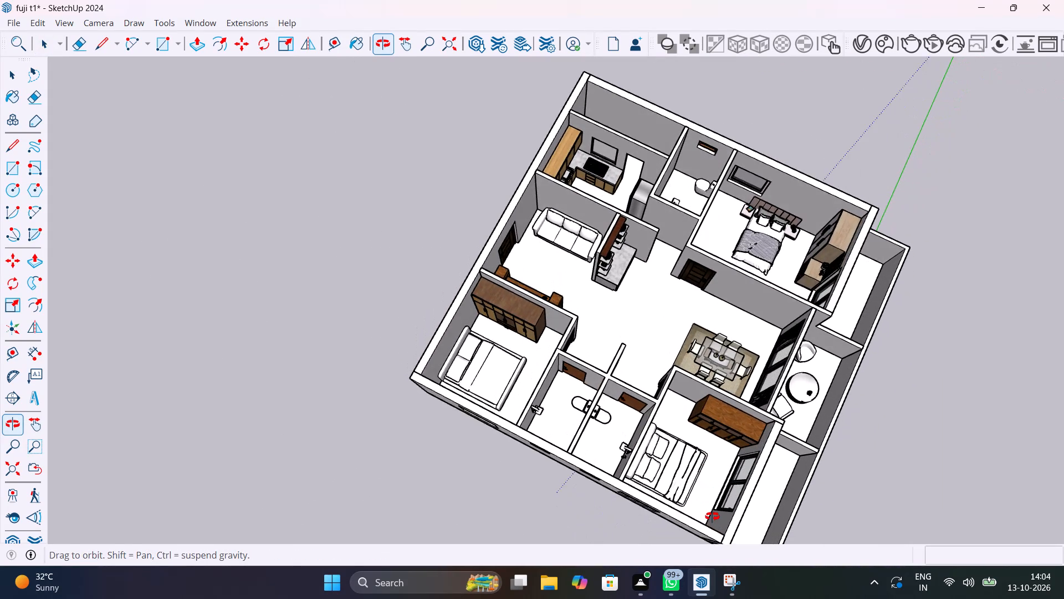
{"action": "middle_click_drag", "start_coordinate": [712, 516], "coordinate": [714, 504]}
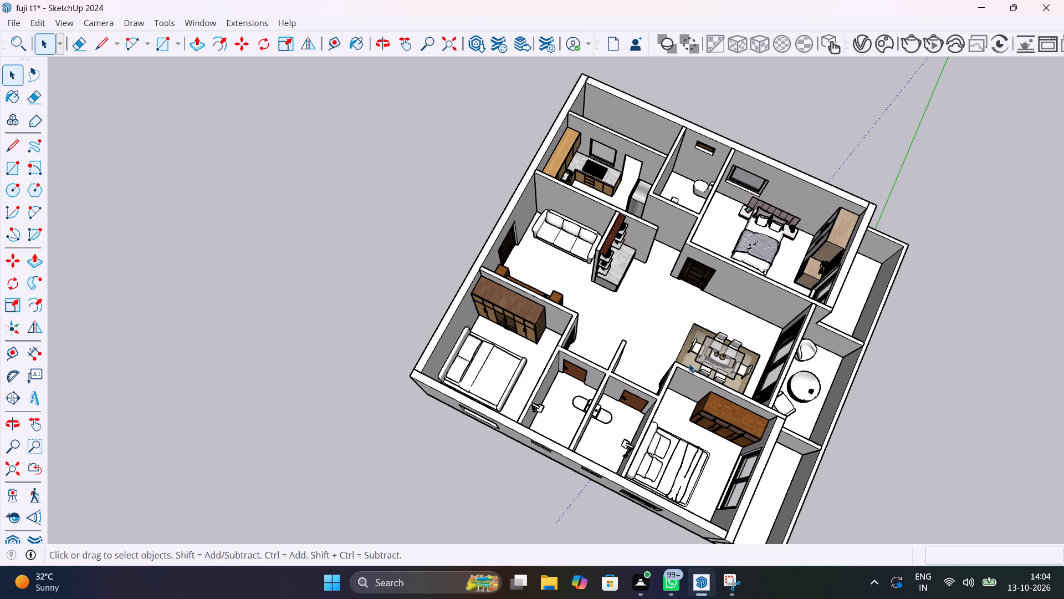
Examine the whole apartment's exterior around the main entrance door and its room layout from farther away.
{"action": "scroll", "coordinate": [679, 365], "scroll_direction": "down", "scroll_amount": 1}
{"action": "middle_click_drag", "start_coordinate": [679, 366], "coordinate": [1006, 230]}
{"action": "middle_click_drag", "start_coordinate": [439, 340], "coordinate": [502, 319]}
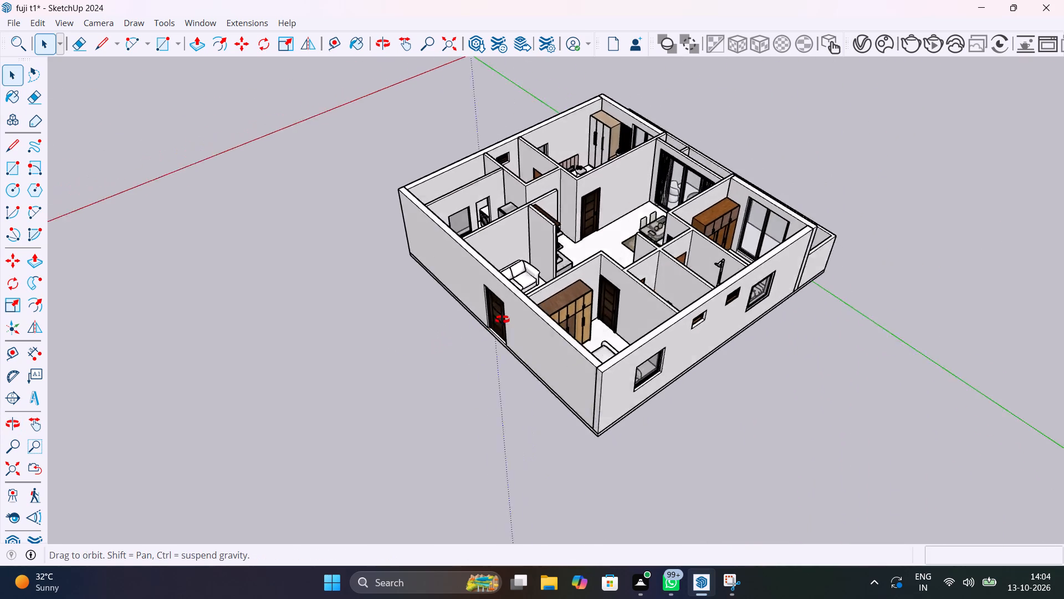
{"action": "middle_click_drag", "start_coordinate": [502, 319], "coordinate": [689, 358]}
{"action": "middle_click_drag", "start_coordinate": [591, 357], "coordinate": [623, 362], "text": "shift"}
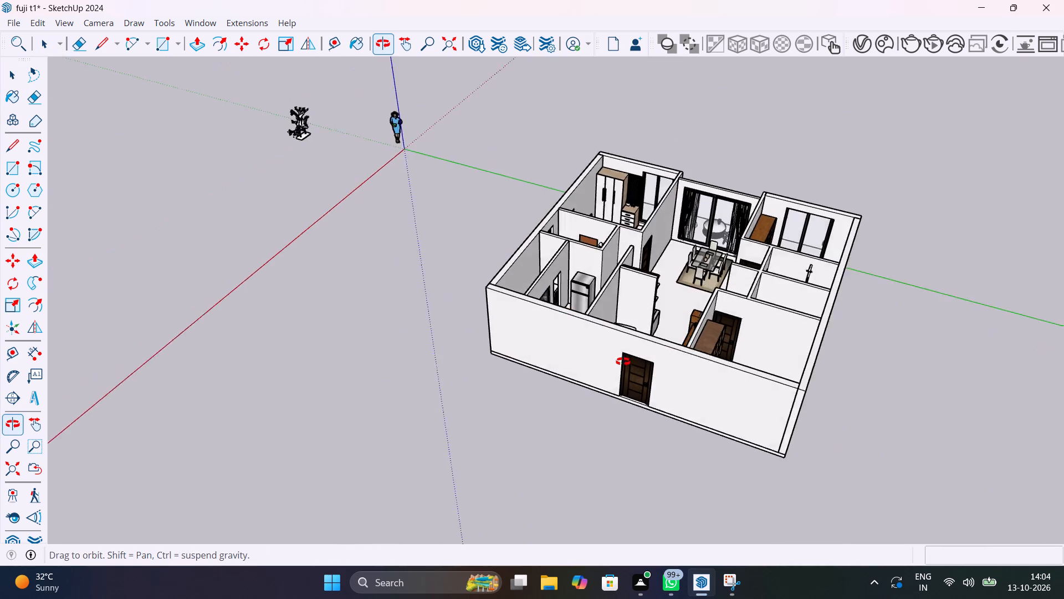
{"action": "middle_click_drag", "start_coordinate": [623, 362], "coordinate": [759, 344], "text": "shift"}
{"action": "scroll", "coordinate": [723, 348], "scroll_direction": "down", "scroll_amount": 1, "text": "shift"}
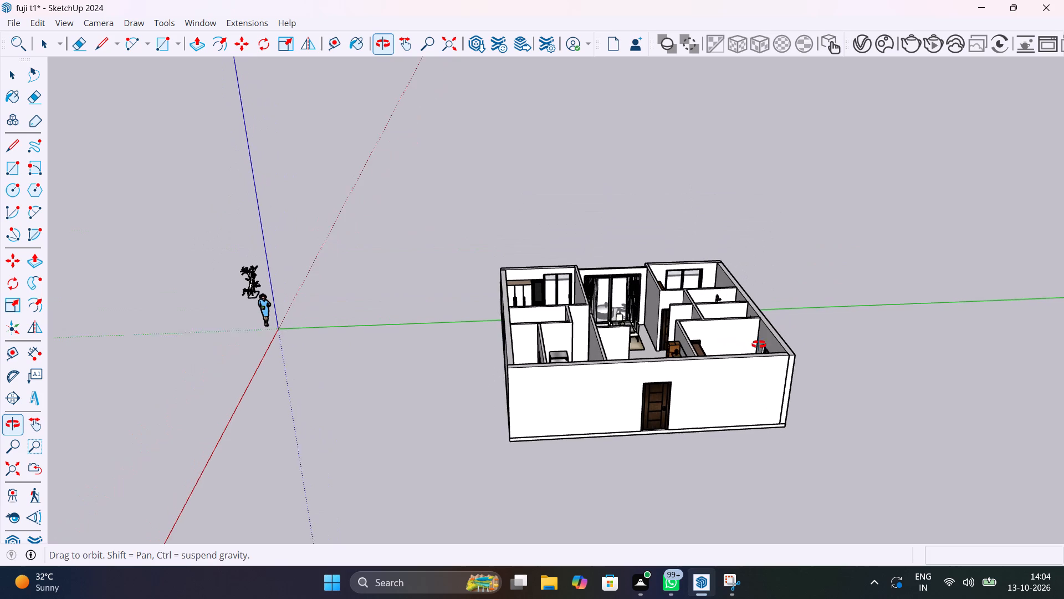
{"action": "middle_click_drag", "start_coordinate": [759, 344], "coordinate": [759, 344], "text": "shift"}
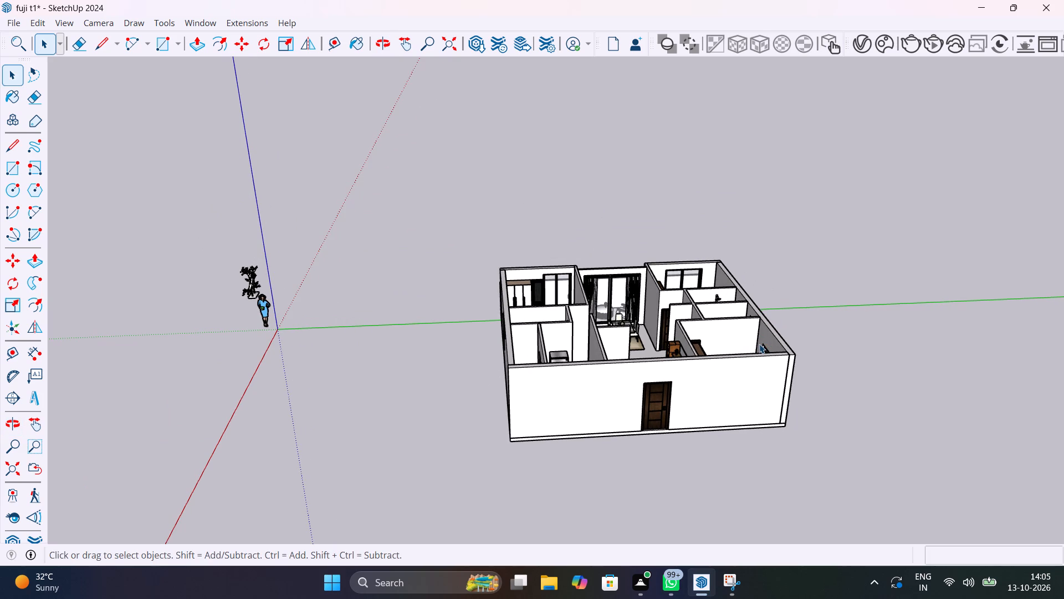
{"action": "scroll", "coordinate": [664, 368], "scroll_direction": "down", "scroll_amount": 4}
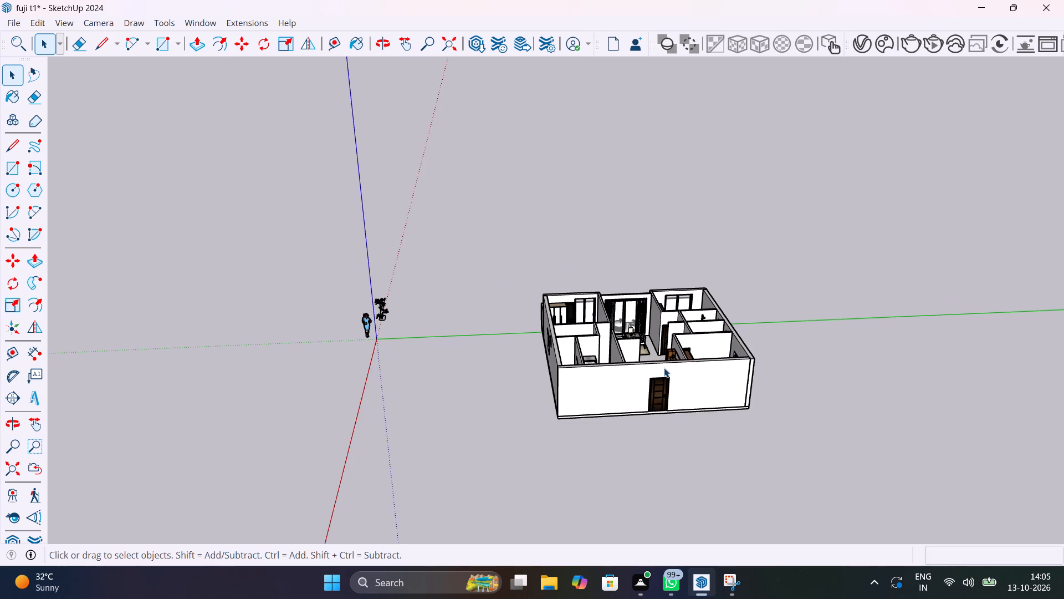
{"action": "middle_click_drag", "start_coordinate": [663, 362], "coordinate": [671, 551]}
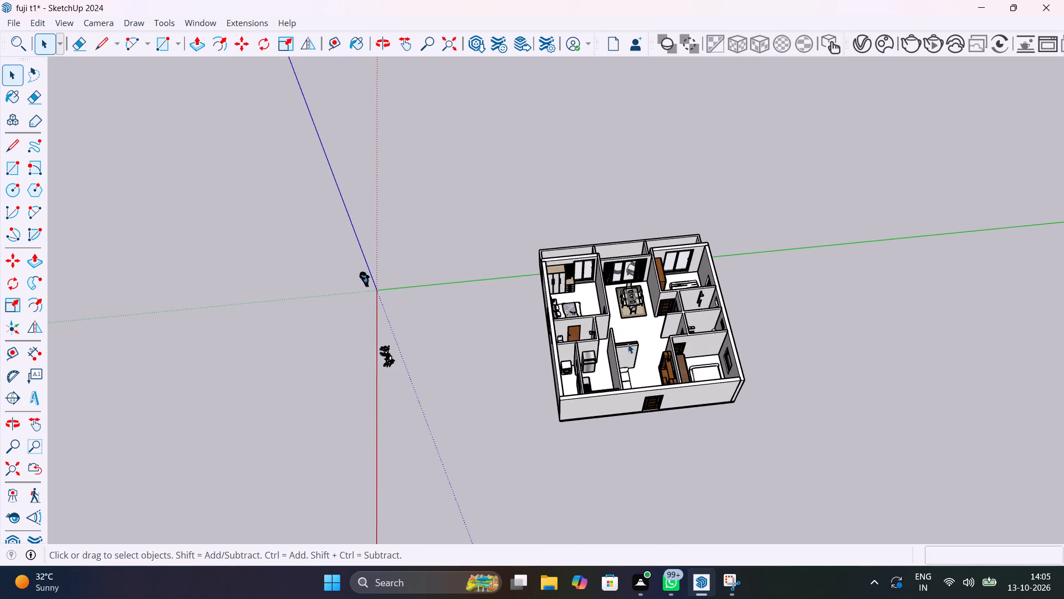
Examine the kitchen, living room TV unit, pooja partition and dining area from above and from the kitchen-side corner.
{"action": "scroll", "coordinate": [628, 343], "scroll_direction": "up", "scroll_amount": 9}
{"action": "middle_click_drag", "start_coordinate": [642, 342], "coordinate": [450, 358]}
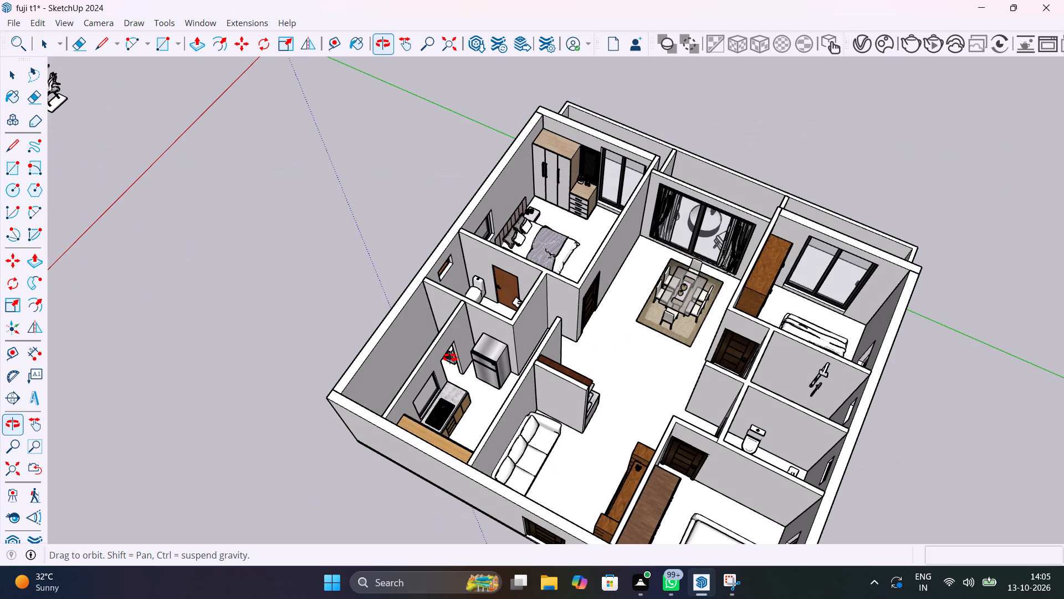
{"action": "middle_click_drag", "start_coordinate": [450, 358], "coordinate": [813, 263]}
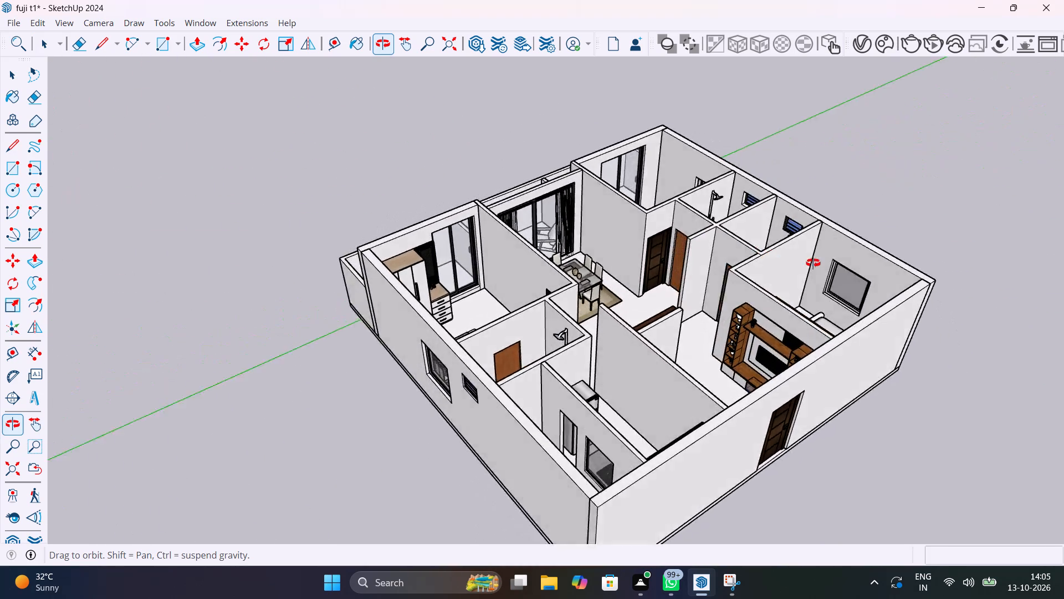
{"action": "middle_click_drag", "start_coordinate": [813, 263], "coordinate": [784, 263]}
{"action": "middle_click_drag", "start_coordinate": [553, 288], "coordinate": [695, 381], "text": "shift"}
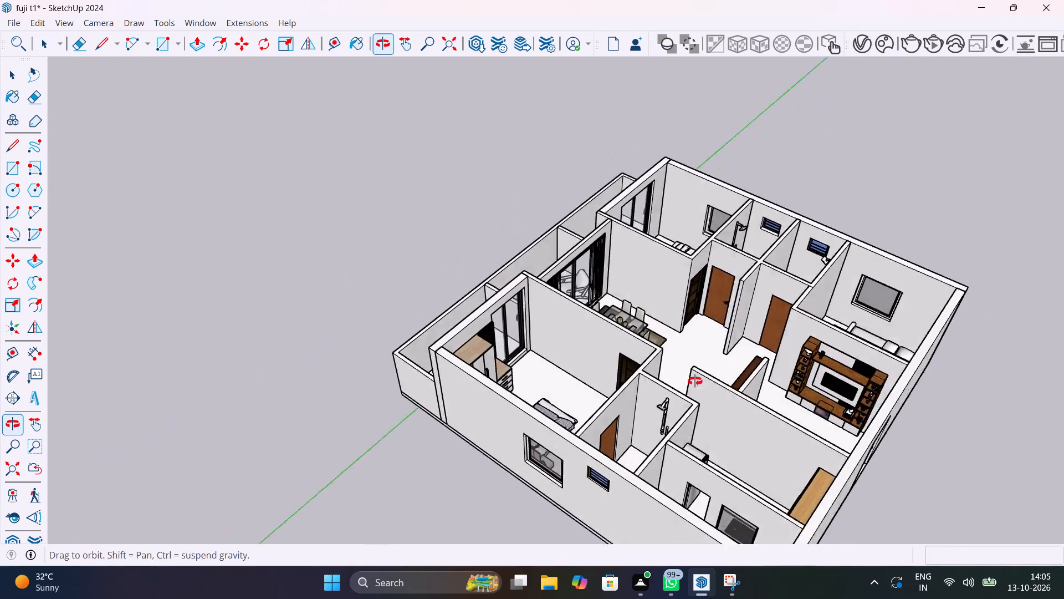
{"action": "middle_click_drag", "start_coordinate": [695, 381], "coordinate": [672, 537], "text": "shift"}
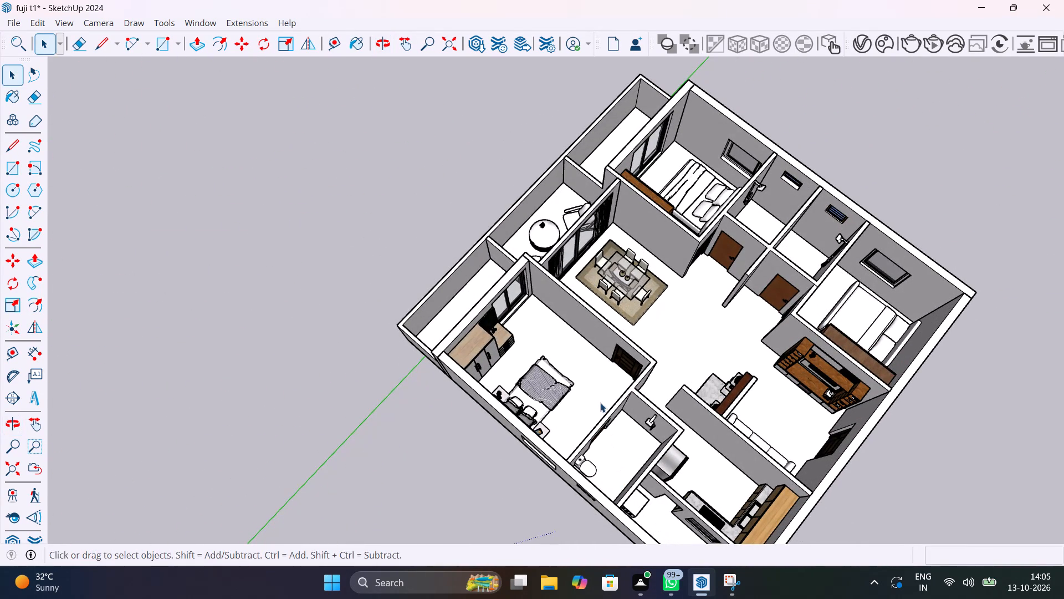
{"action": "middle_click_drag", "start_coordinate": [556, 362], "coordinate": [341, 334], "text": "shift"}
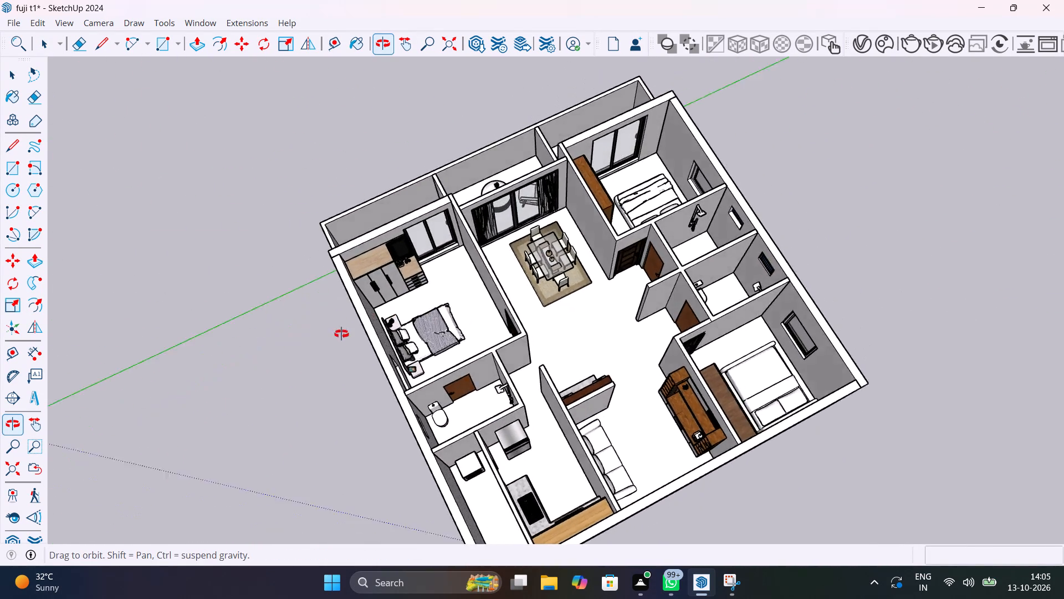
{"action": "middle_click_drag", "start_coordinate": [341, 334], "coordinate": [565, 327], "text": "shift"}
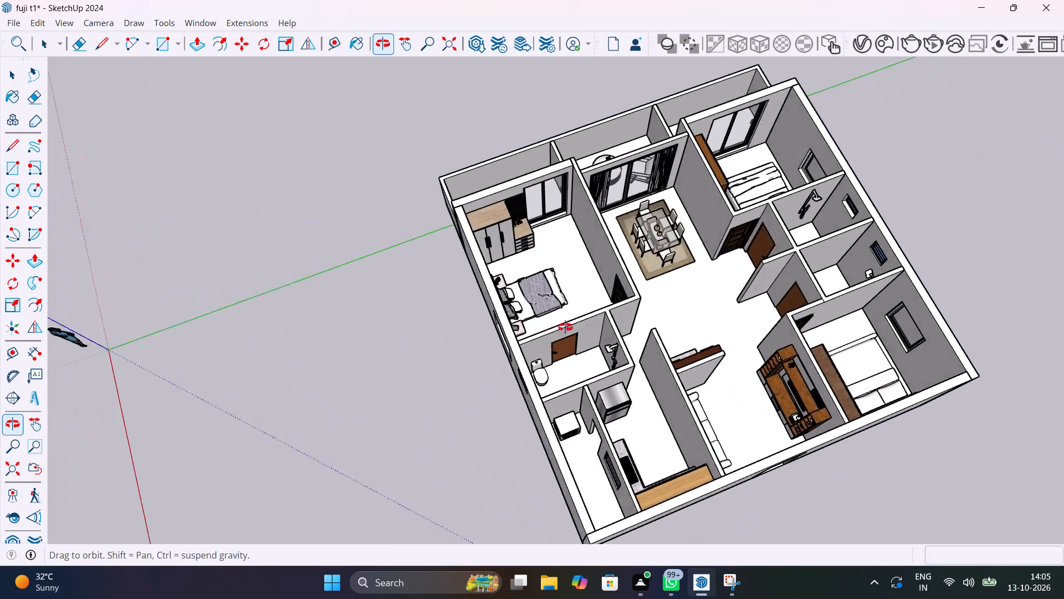
{"action": "middle_click_drag", "start_coordinate": [565, 327], "coordinate": [686, 250], "text": "shift"}
{"action": "middle_click_drag", "start_coordinate": [706, 249], "coordinate": [681, 382], "text": "shift"}
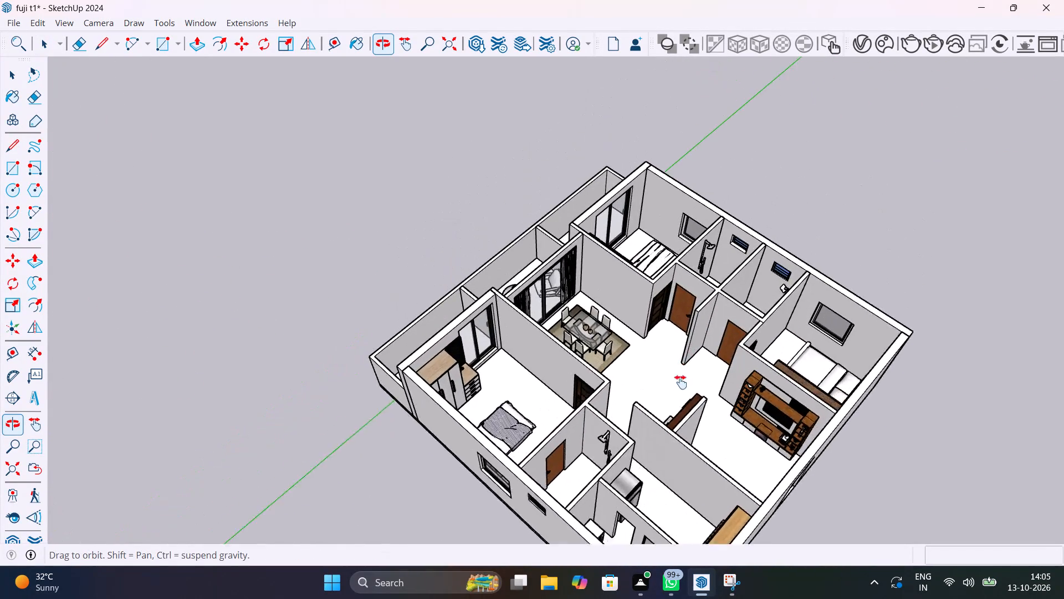
{"action": "middle_click_drag", "start_coordinate": [681, 382], "coordinate": [1011, 266], "text": "shift"}
Examine the three balconies, the dining area and the adjoining bedrooms from above the balcony side.
{"action": "scroll", "coordinate": [597, 362], "scroll_direction": "up", "scroll_amount": 5}
{"action": "middle_click_drag", "start_coordinate": [597, 370], "coordinate": [677, 482]}
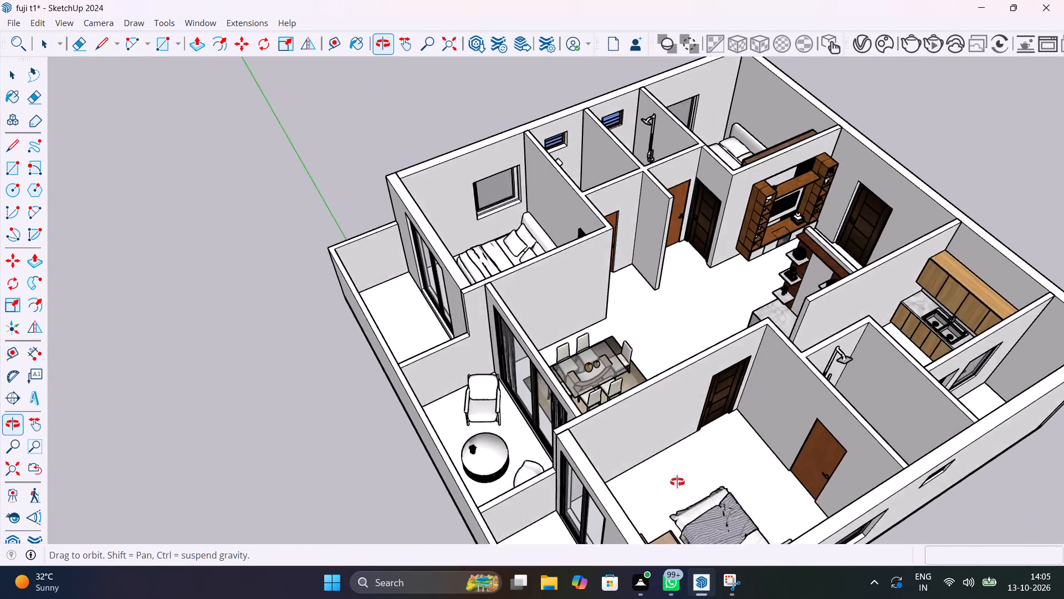
{"action": "middle_click_drag", "start_coordinate": [677, 482], "coordinate": [925, 378]}
{"action": "middle_click_drag", "start_coordinate": [680, 250], "coordinate": [612, 466], "text": "shift"}
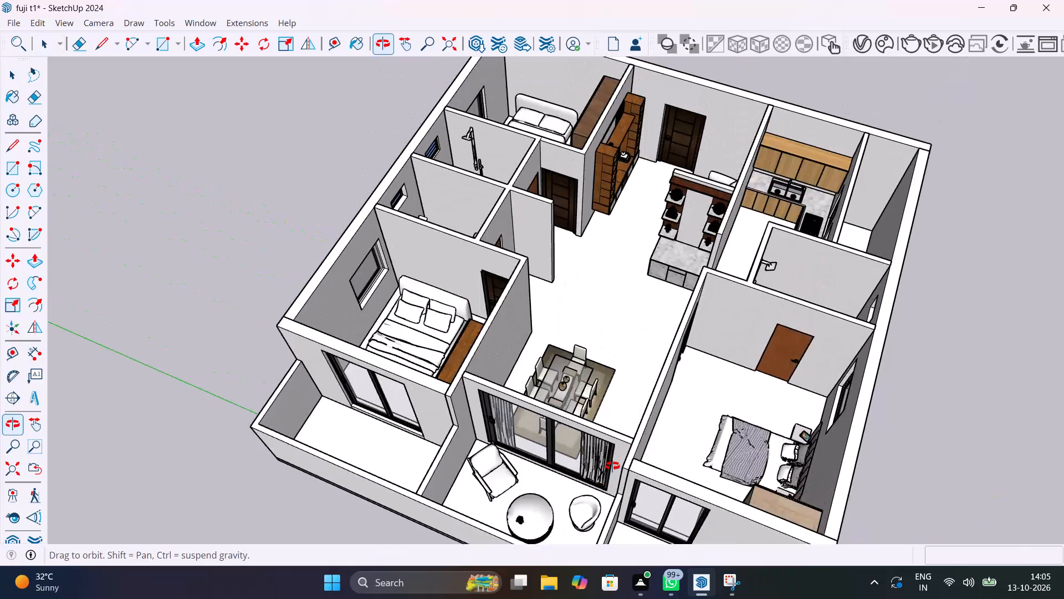
{"action": "middle_click_drag", "start_coordinate": [612, 466], "coordinate": [637, 489], "text": "shift"}
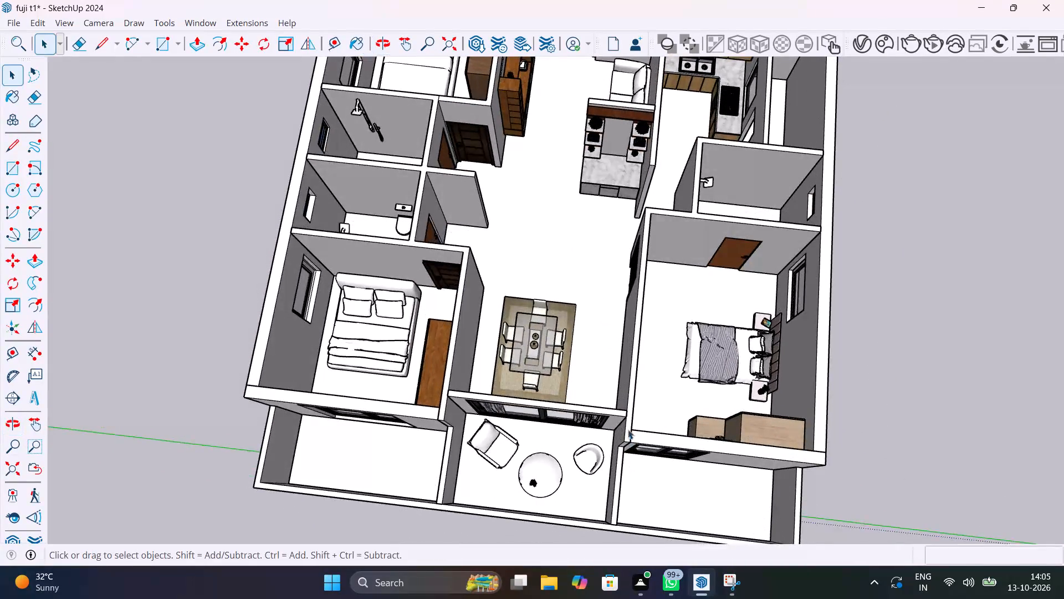
{"action": "scroll", "coordinate": [628, 429], "scroll_direction": "down", "scroll_amount": 4}
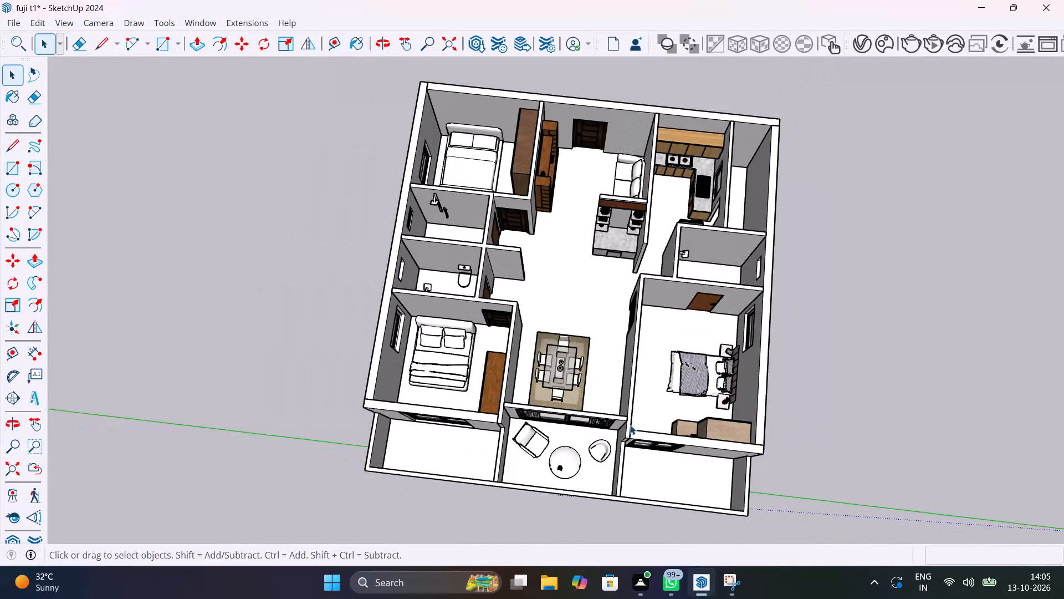
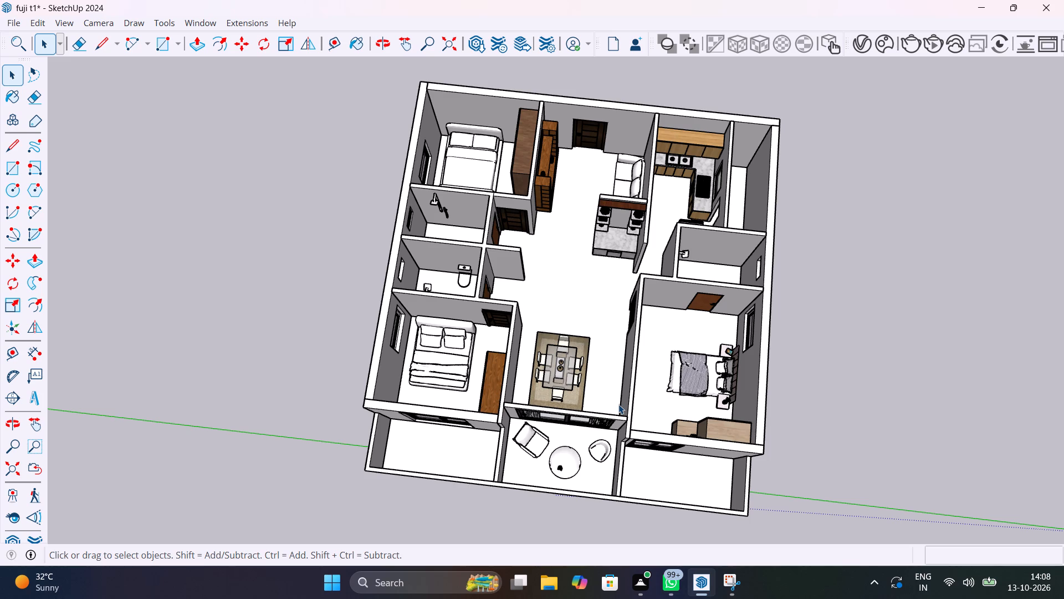
Delete the stray tree standing on the ground outside the master bedroom side of the apartment.
{"action": "scroll", "coordinate": [566, 453], "scroll_direction": "up", "scroll_amount": 4}
{"action": "middle_click_drag", "start_coordinate": [581, 460], "coordinate": [330, 277]}
{"action": "scroll", "coordinate": [439, 307], "scroll_direction": "down", "scroll_amount": 7}
{"action": "scroll", "coordinate": [602, 415], "scroll_direction": "up", "scroll_amount": 1}
{"action": "middle_click_drag", "start_coordinate": [602, 415], "coordinate": [351, 341]}
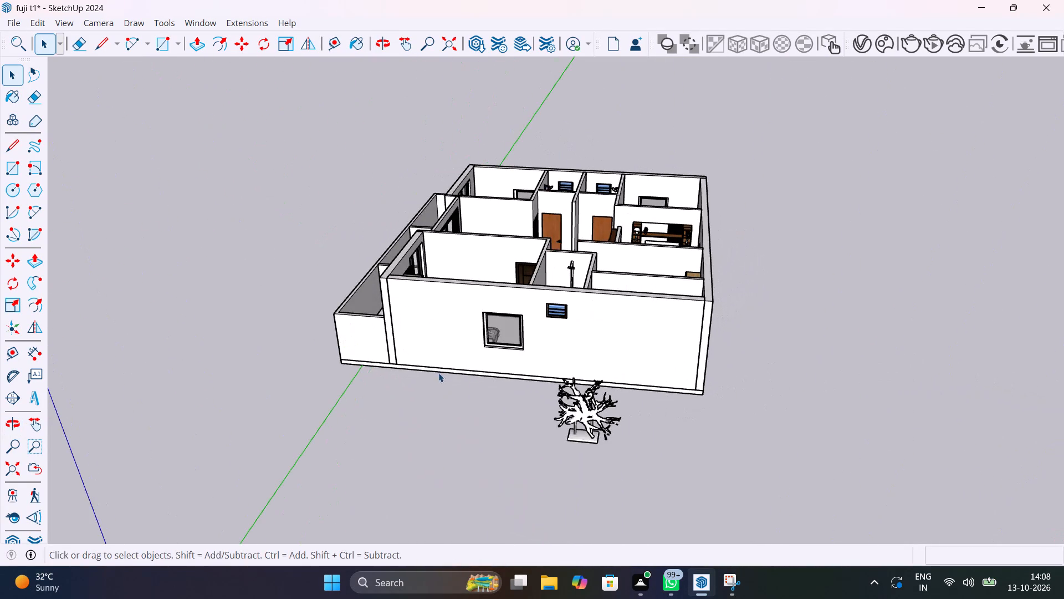
{"action": "left_click", "coordinate": [592, 420]}
{"action": "key", "text": "Delete"}
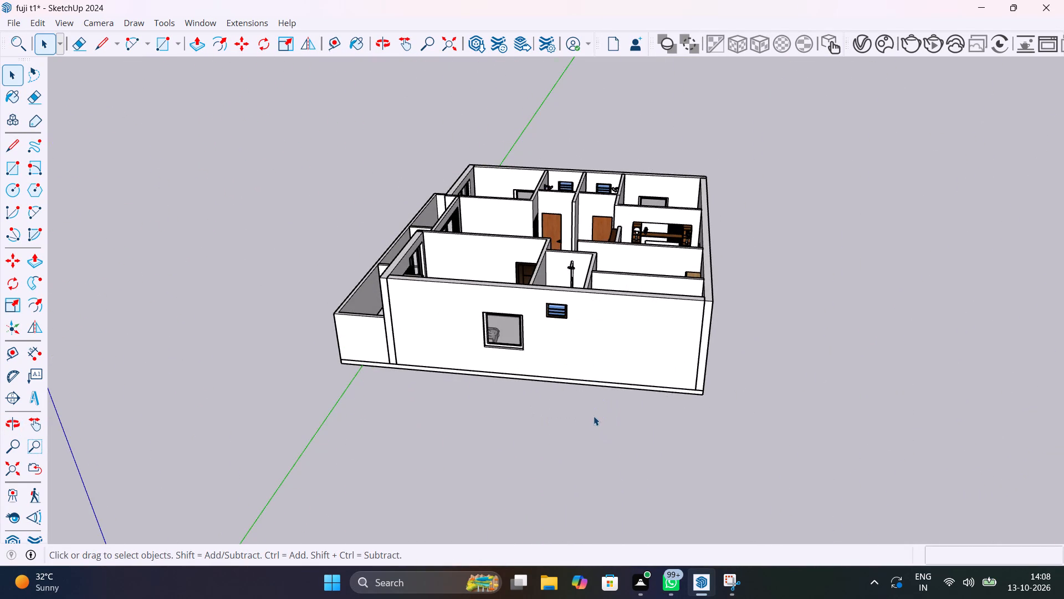
Copy the floor slab 10' 6" straight up from its bottom corner onto the top of the walls as a roof.
{"action": "scroll", "coordinate": [617, 393], "scroll_direction": "up", "scroll_amount": 4}
{"action": "left_click", "coordinate": [622, 383]}
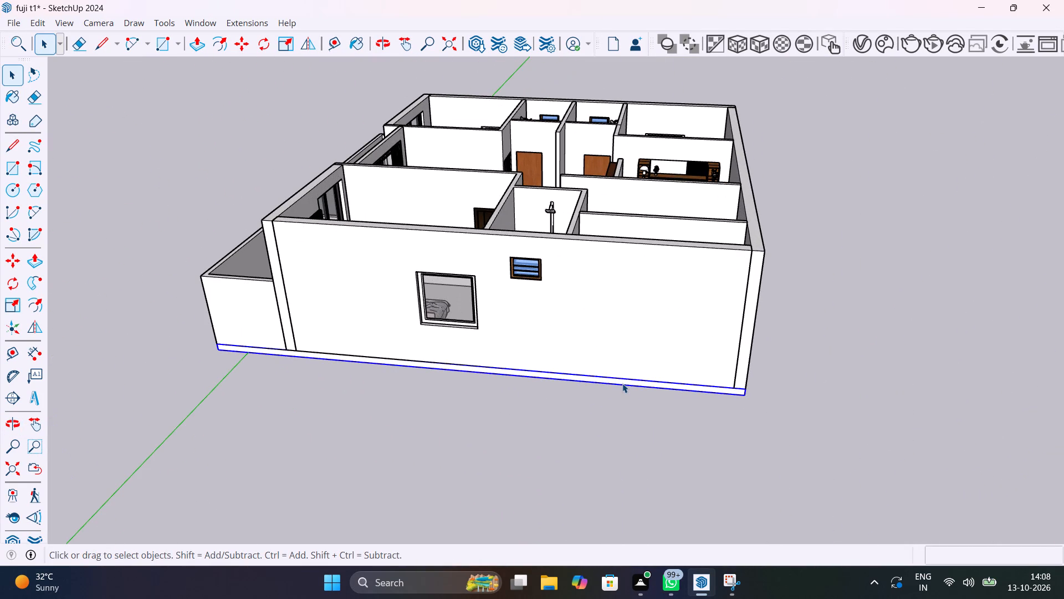
{"action": "key", "text": "m"}
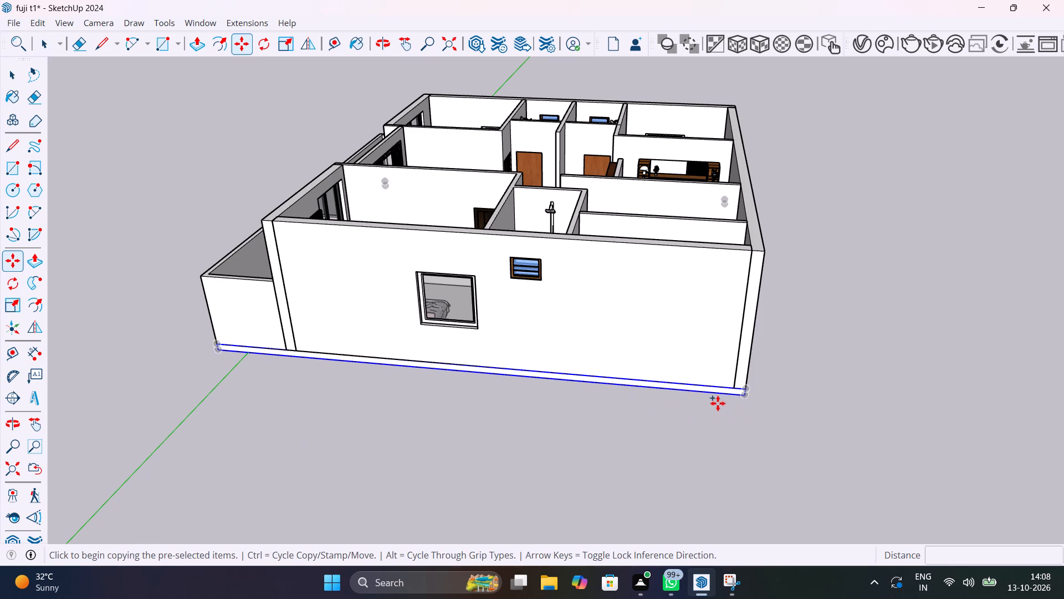
{"action": "scroll", "coordinate": [717, 403], "scroll_direction": "up", "scroll_amount": 4}
{"action": "left_click", "coordinate": [754, 393]}
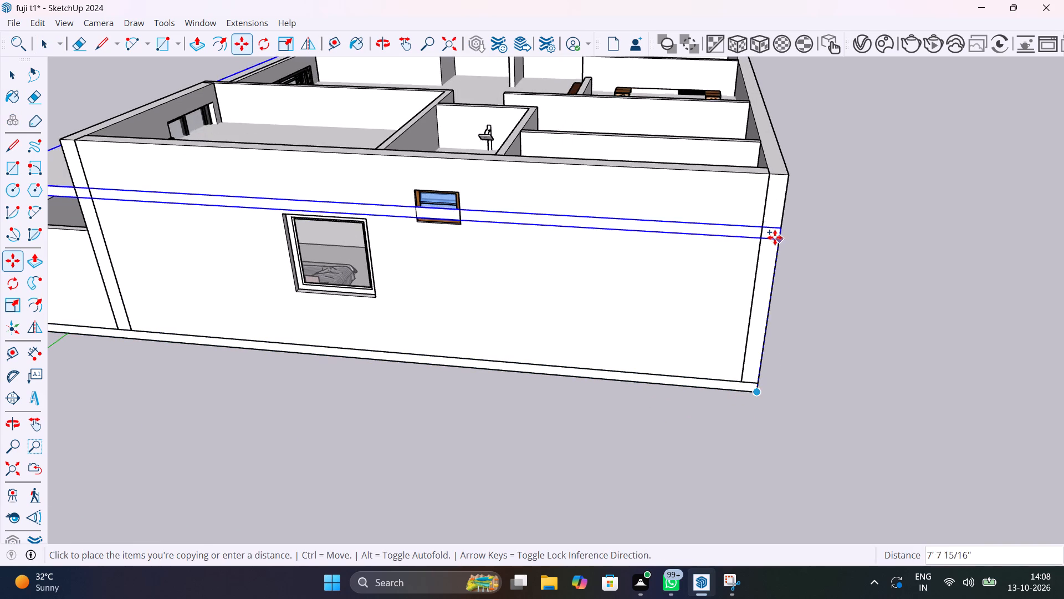
{"action": "left_click", "coordinate": [789, 179]}
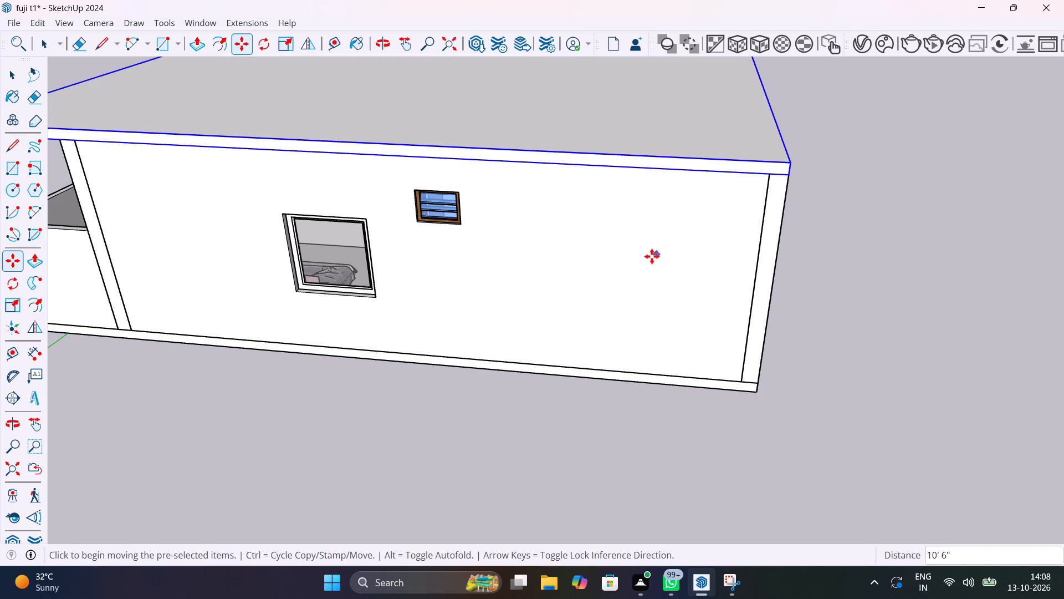
Examine the roofed apartment's exterior from all sides, including the balcony front, side wall windows and entrance door.
{"action": "scroll", "coordinate": [652, 256], "scroll_direction": "down", "scroll_amount": 13}
{"action": "middle_click_drag", "start_coordinate": [632, 268], "coordinate": [872, 256]}
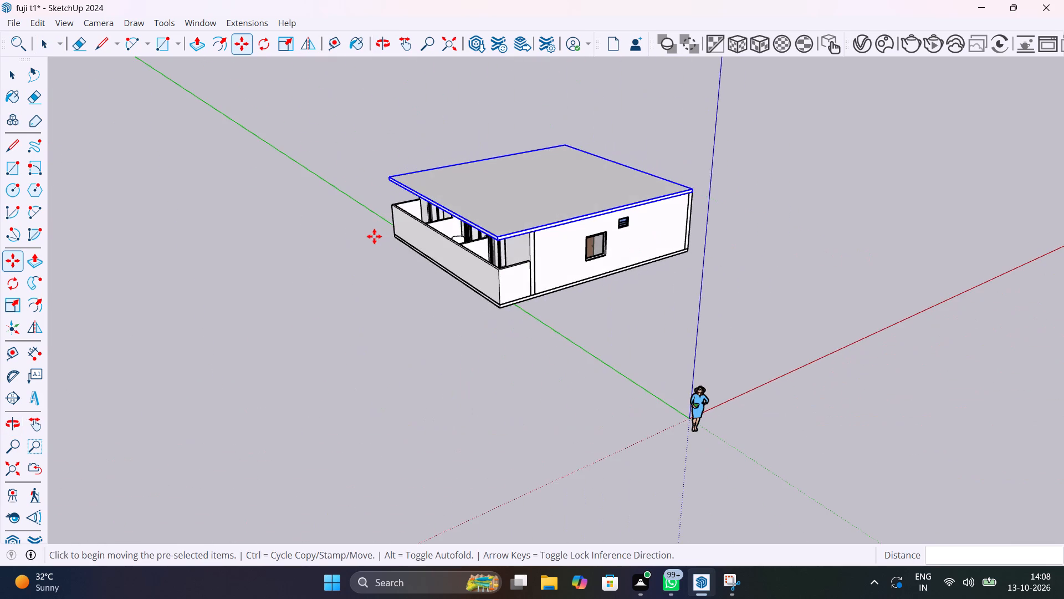
{"action": "scroll", "coordinate": [374, 236], "scroll_direction": "up", "scroll_amount": 11}
{"action": "middle_click_drag", "start_coordinate": [402, 243], "coordinate": [589, 303]}
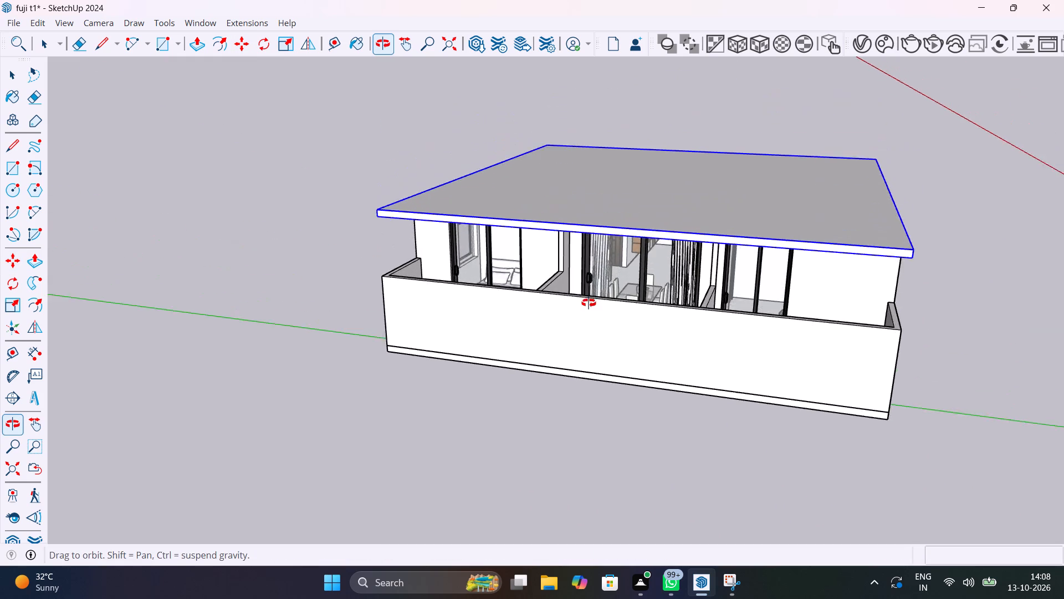
{"action": "middle_click_drag", "start_coordinate": [589, 303], "coordinate": [845, 279]}
{"action": "scroll", "coordinate": [554, 207], "scroll_direction": "up", "scroll_amount": 11}
{"action": "middle_click_drag", "start_coordinate": [626, 298], "coordinate": [622, 290]}
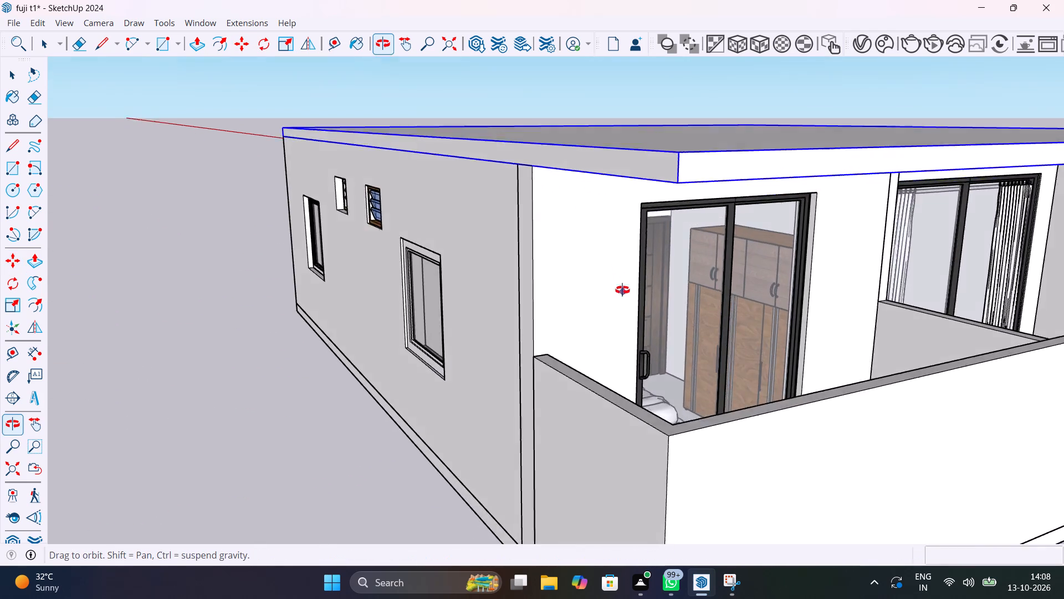
{"action": "middle_click_drag", "start_coordinate": [622, 290], "coordinate": [693, 343]}
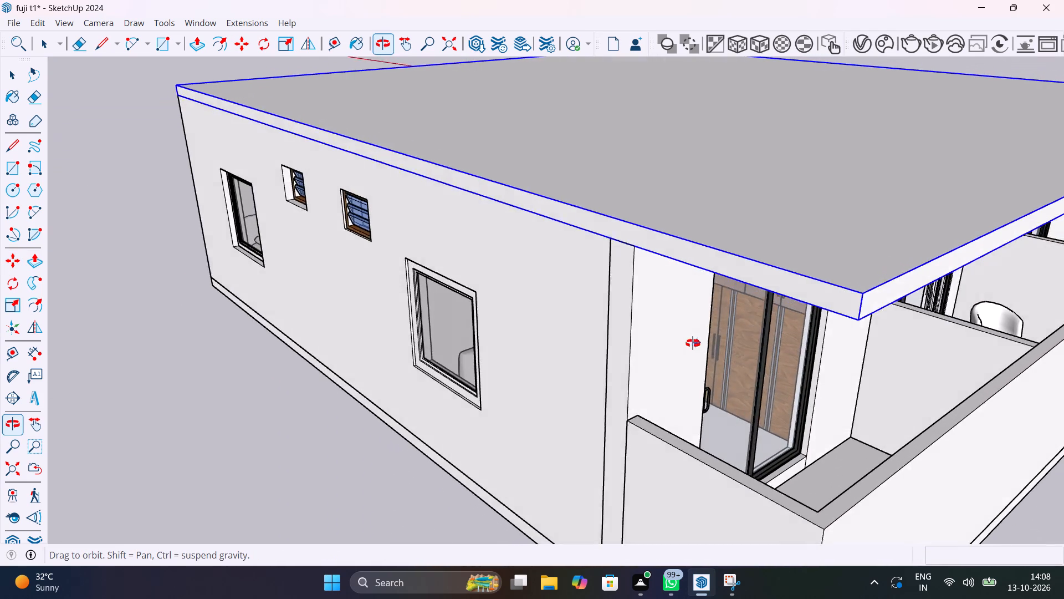
{"action": "middle_click_drag", "start_coordinate": [693, 343], "coordinate": [637, 326]}
{"action": "scroll", "coordinate": [637, 327], "scroll_direction": "down", "scroll_amount": 7}
{"action": "middle_click_drag", "start_coordinate": [640, 328], "coordinate": [518, 277]}
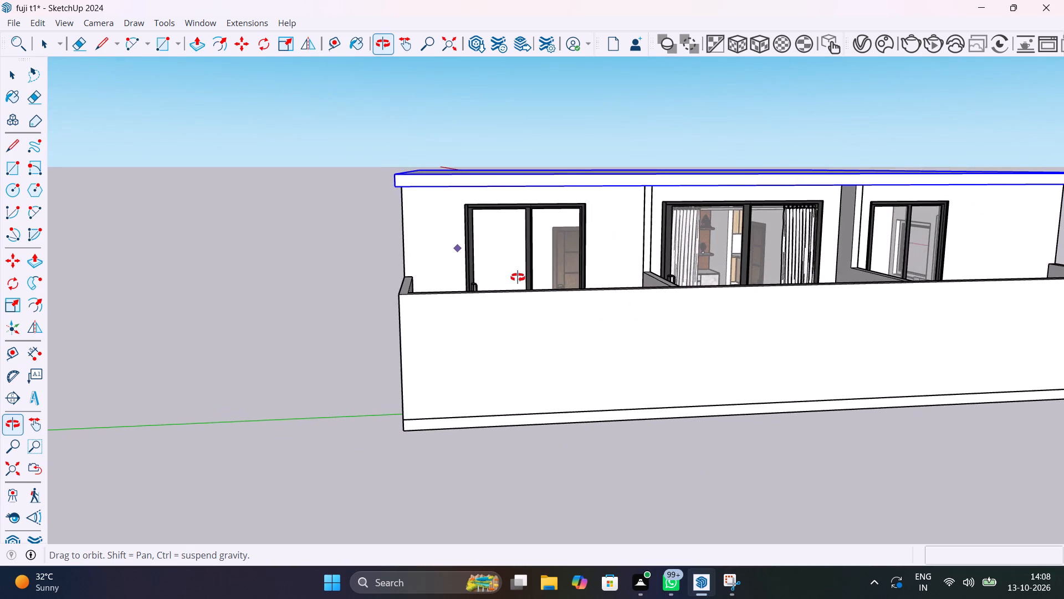
{"action": "middle_click_drag", "start_coordinate": [518, 277], "coordinate": [644, 291]}
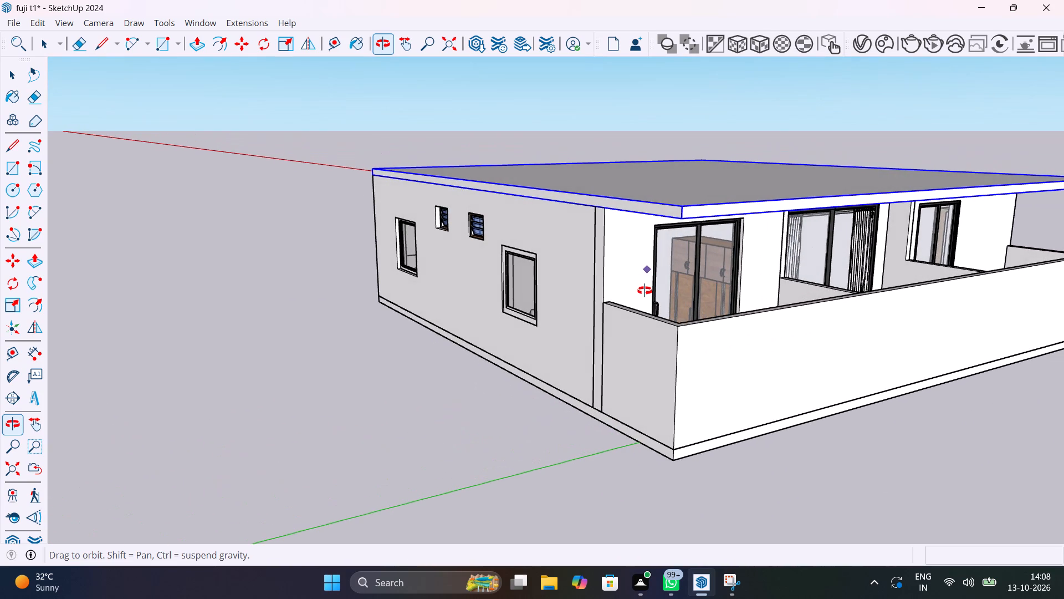
{"action": "middle_click_drag", "start_coordinate": [644, 291], "coordinate": [574, 287]}
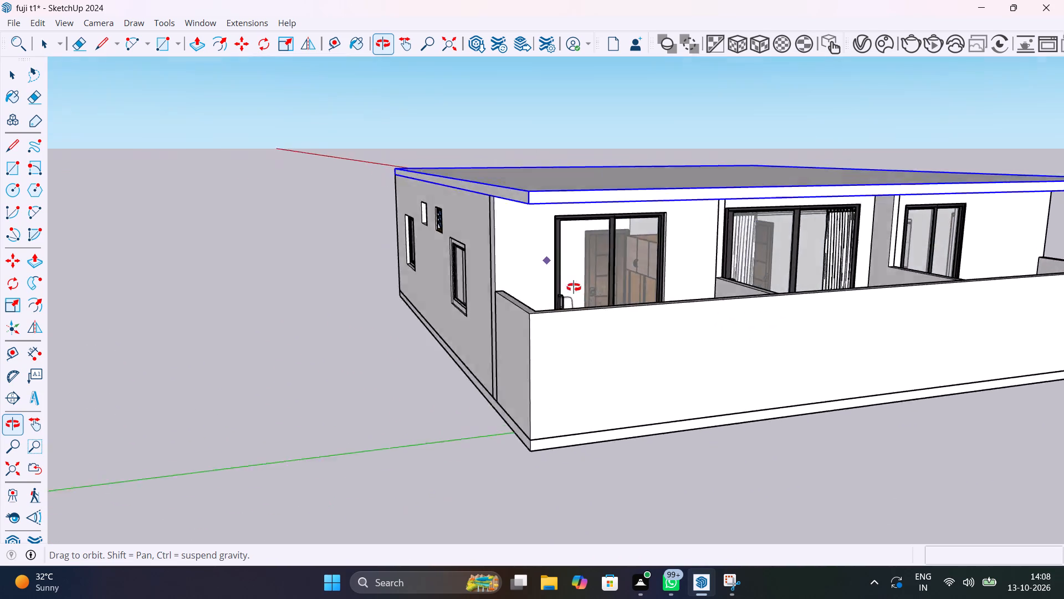
{"action": "middle_click_drag", "start_coordinate": [574, 287], "coordinate": [748, 348]}
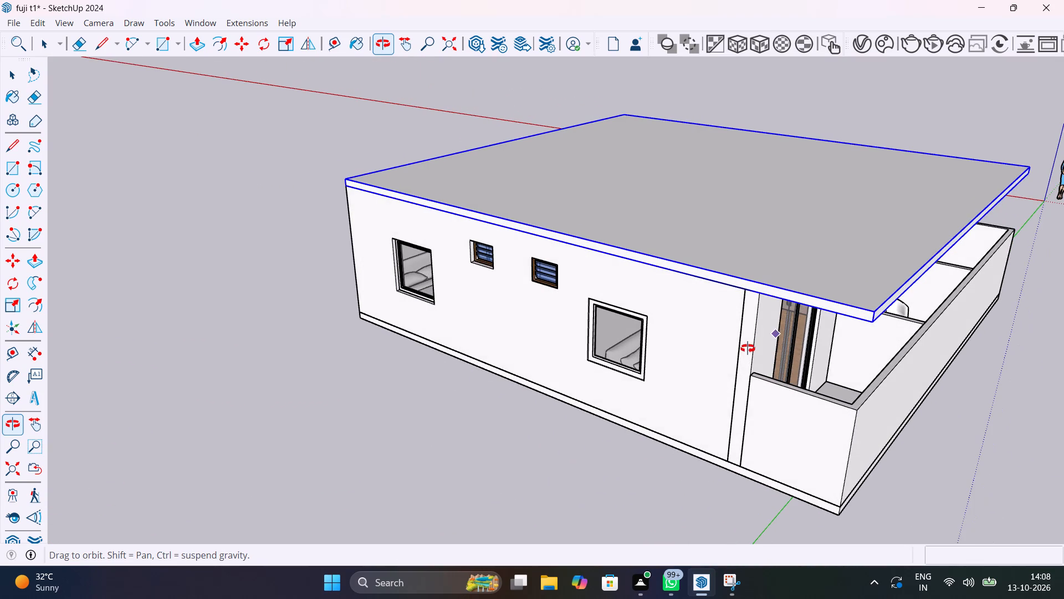
{"action": "middle_click_drag", "start_coordinate": [748, 348], "coordinate": [672, 322]}
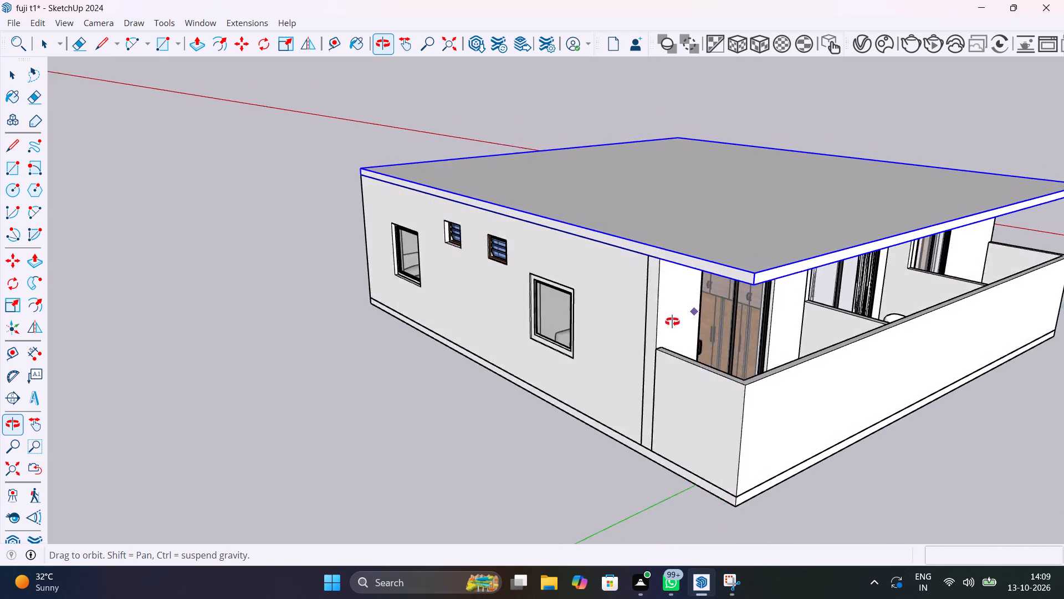
{"action": "middle_click_drag", "start_coordinate": [672, 322], "coordinate": [454, 321]}
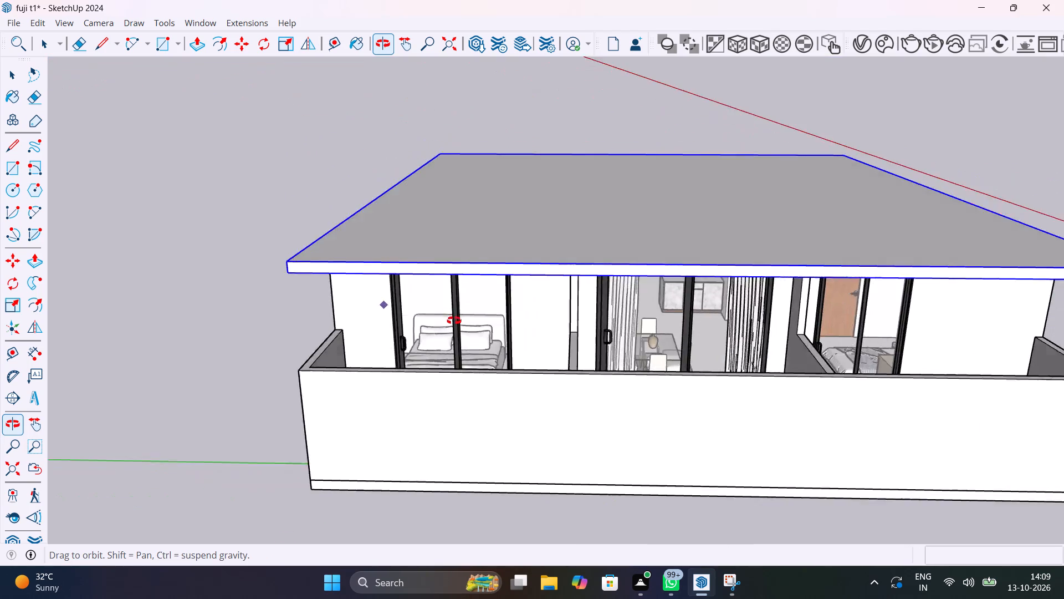
{"action": "middle_click_drag", "start_coordinate": [454, 321], "coordinate": [72, 304]}
{"action": "middle_click_drag", "start_coordinate": [473, 312], "coordinate": [14, 299]}
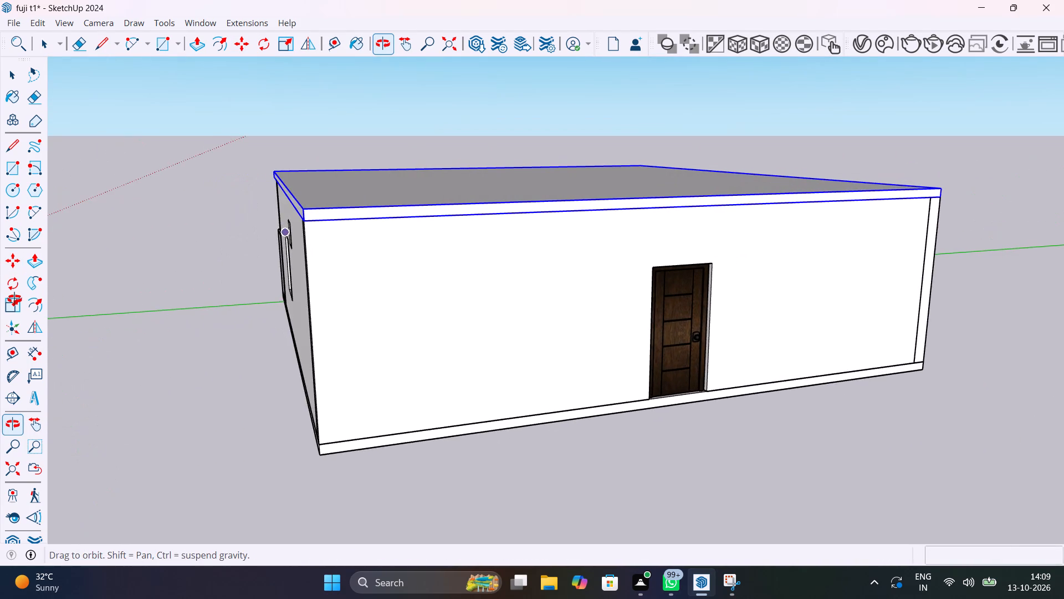
{"action": "middle_click_drag", "start_coordinate": [14, 299], "coordinate": [226, 305]}
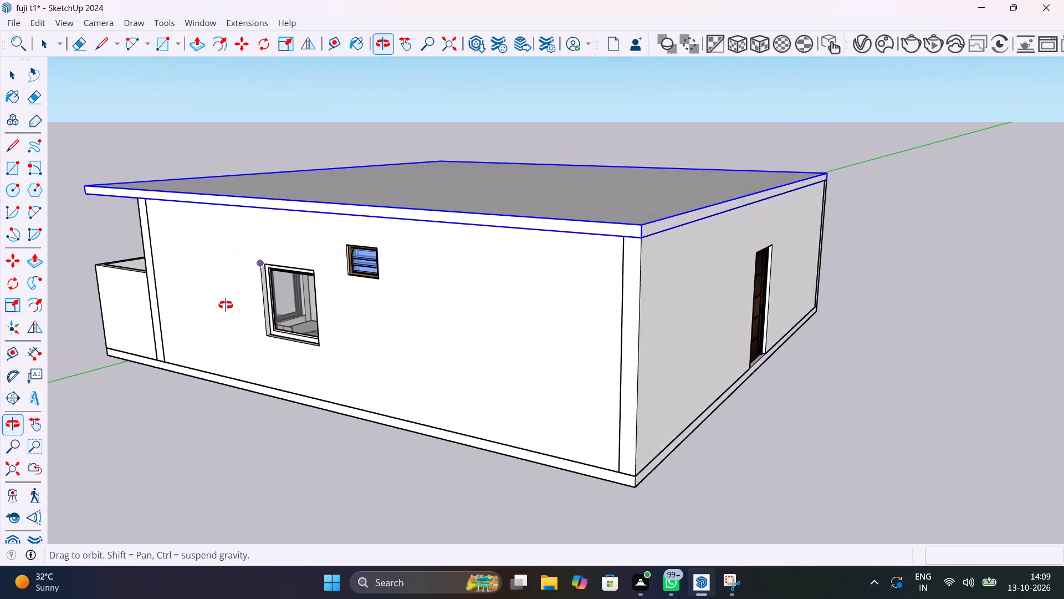
{"action": "middle_click_drag", "start_coordinate": [226, 305], "coordinate": [717, 326]}
{"action": "scroll", "coordinate": [641, 313], "scroll_direction": "down", "scroll_amount": 6}
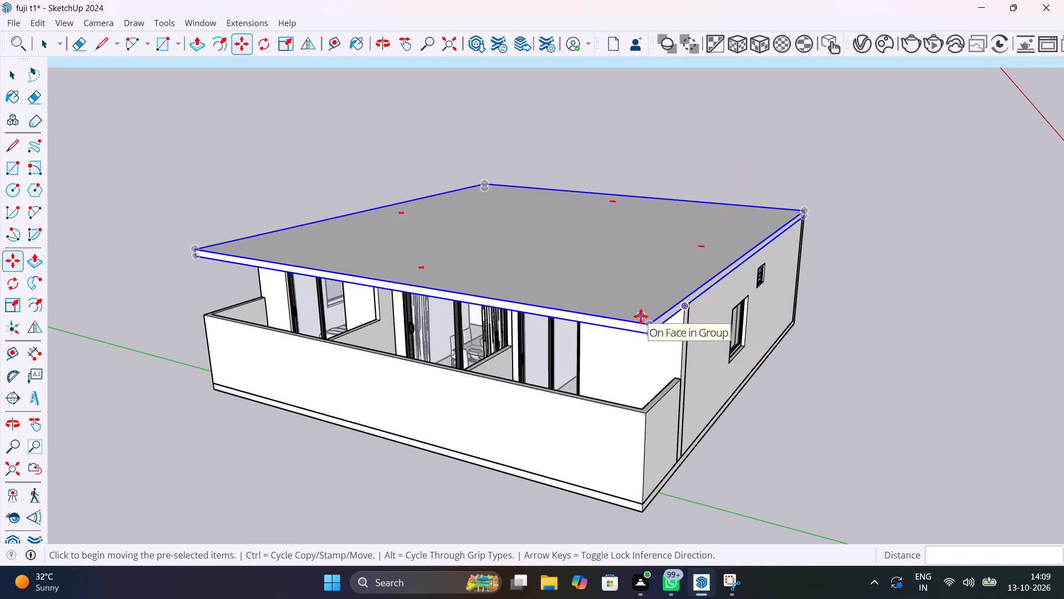
Hide the roof slab covering the apartment.
{"action": "key", "text": "space"}
{"action": "left_click", "coordinate": [638, 326]}
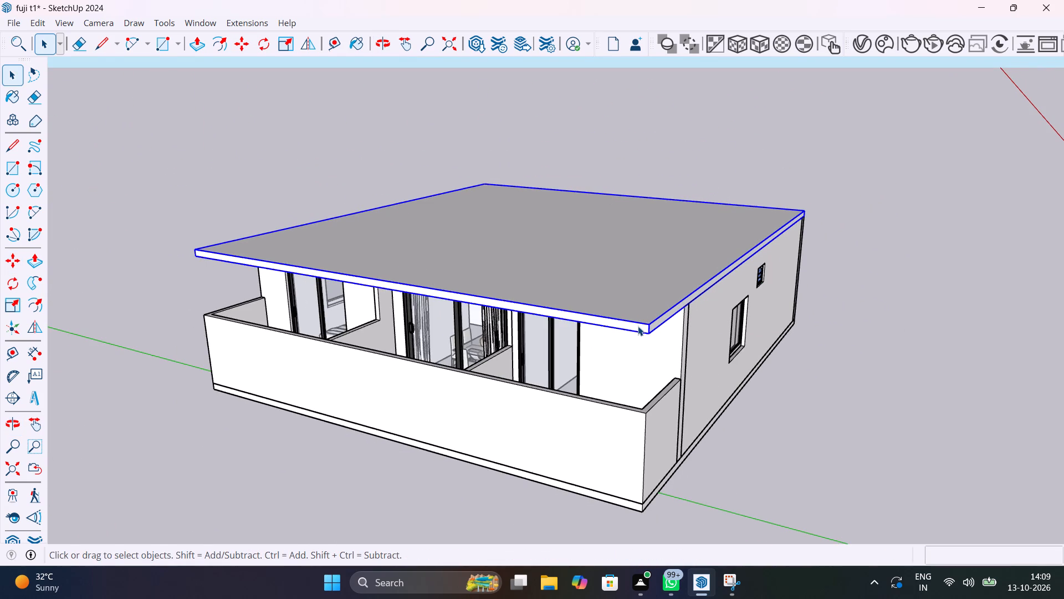
{"action": "right_click", "coordinate": [638, 326]}
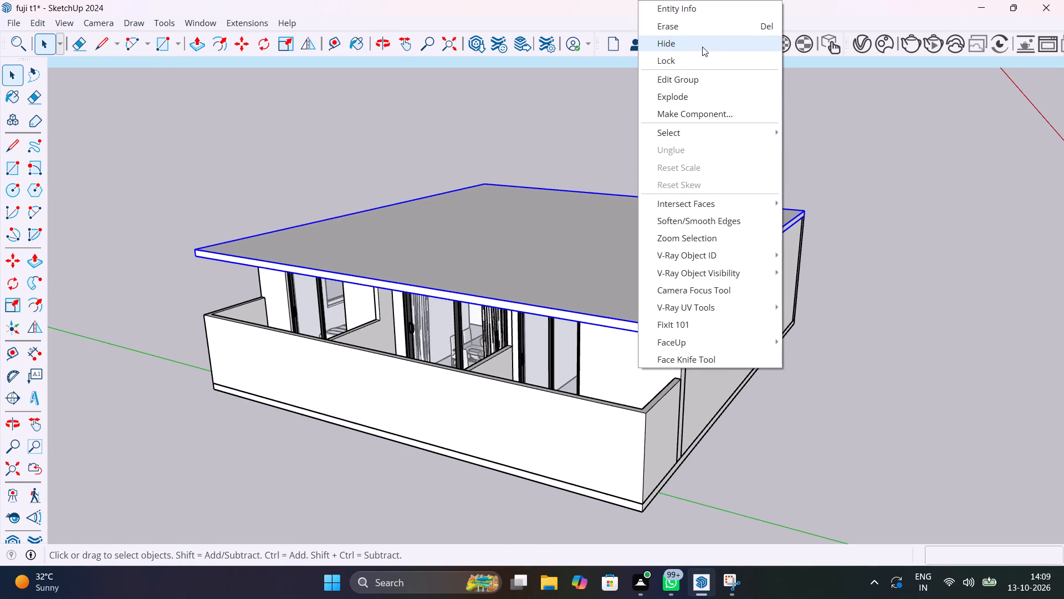
{"action": "left_click", "coordinate": [702, 46]}
Examine the whole room layout from above, covering the bedrooms, bathrooms, kitchen, living room, dining area and balconies.
{"action": "middle_click_drag", "start_coordinate": [719, 287], "coordinate": [696, 488]}
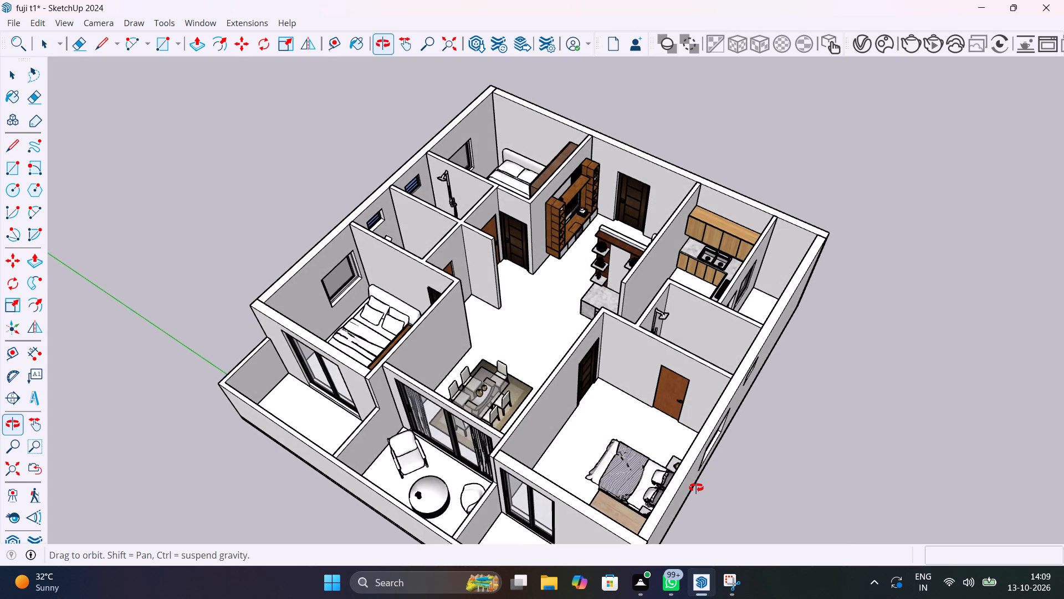
{"action": "middle_click_drag", "start_coordinate": [696, 488], "coordinate": [428, 499]}
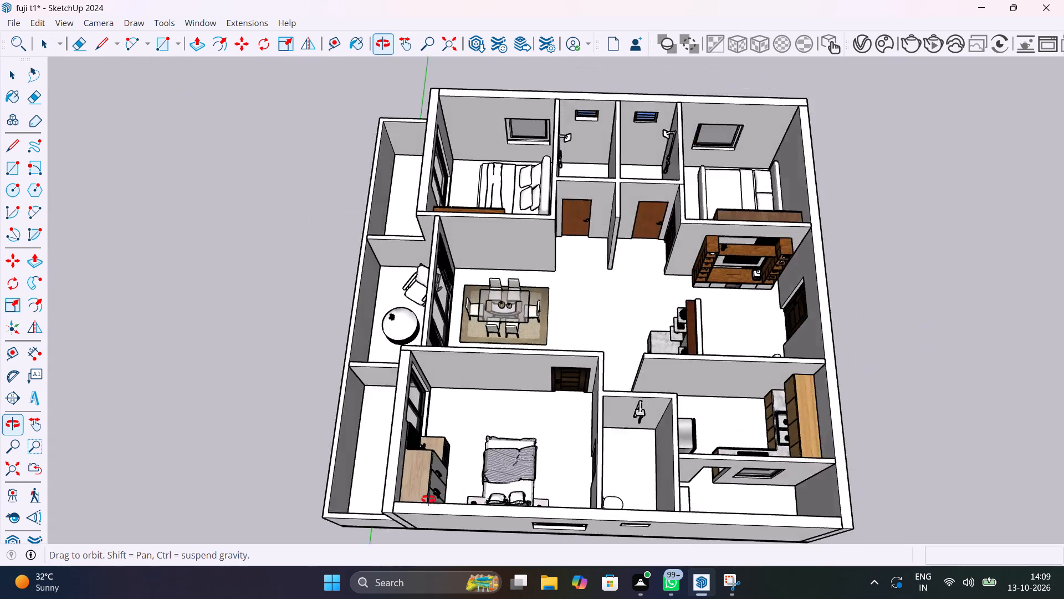
{"action": "middle_click_drag", "start_coordinate": [428, 499], "coordinate": [292, 481]}
{"action": "middle_click_drag", "start_coordinate": [574, 322], "coordinate": [180, 332]}
{"action": "scroll", "coordinate": [567, 287], "scroll_direction": "down", "scroll_amount": 3}
{"action": "middle_click_drag", "start_coordinate": [574, 307], "coordinate": [580, 434]}
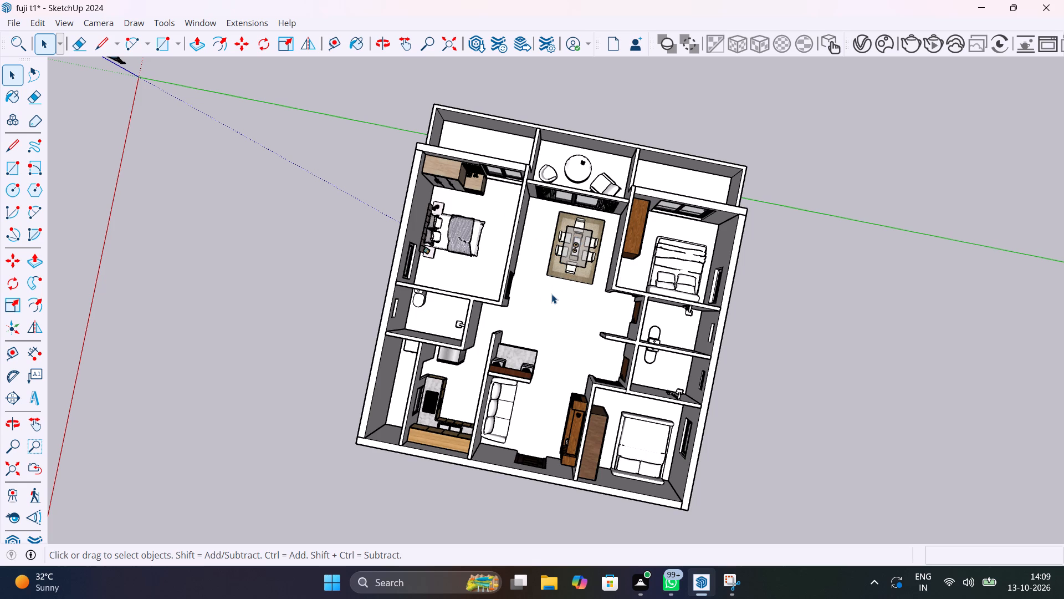
{"action": "scroll", "coordinate": [616, 285], "scroll_direction": "up", "scroll_amount": 4}
{"action": "middle_click_drag", "start_coordinate": [646, 356], "coordinate": [780, 230]}
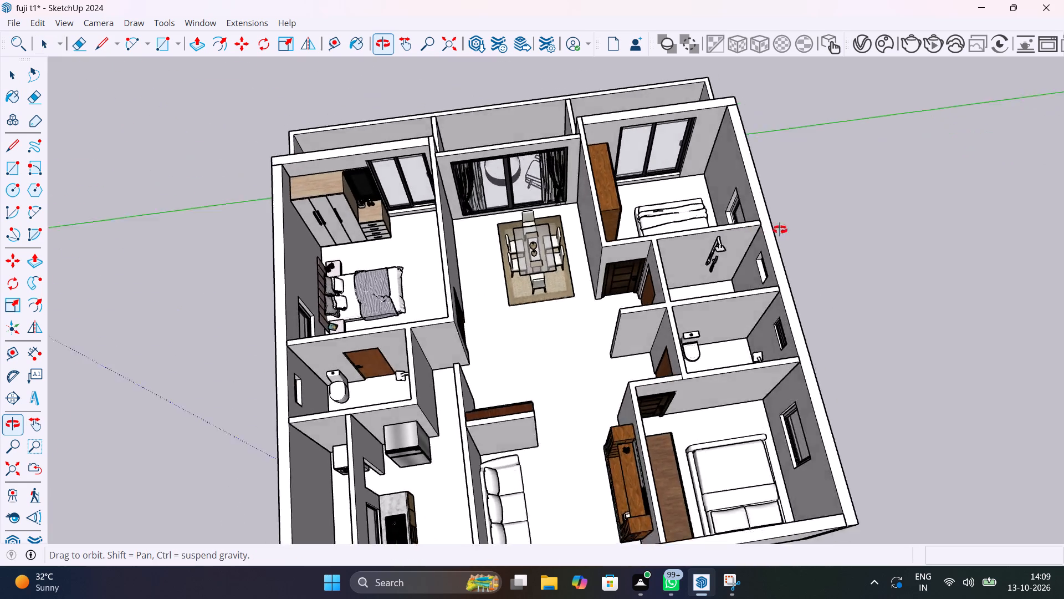
{"action": "middle_click_drag", "start_coordinate": [780, 230], "coordinate": [462, 217]}
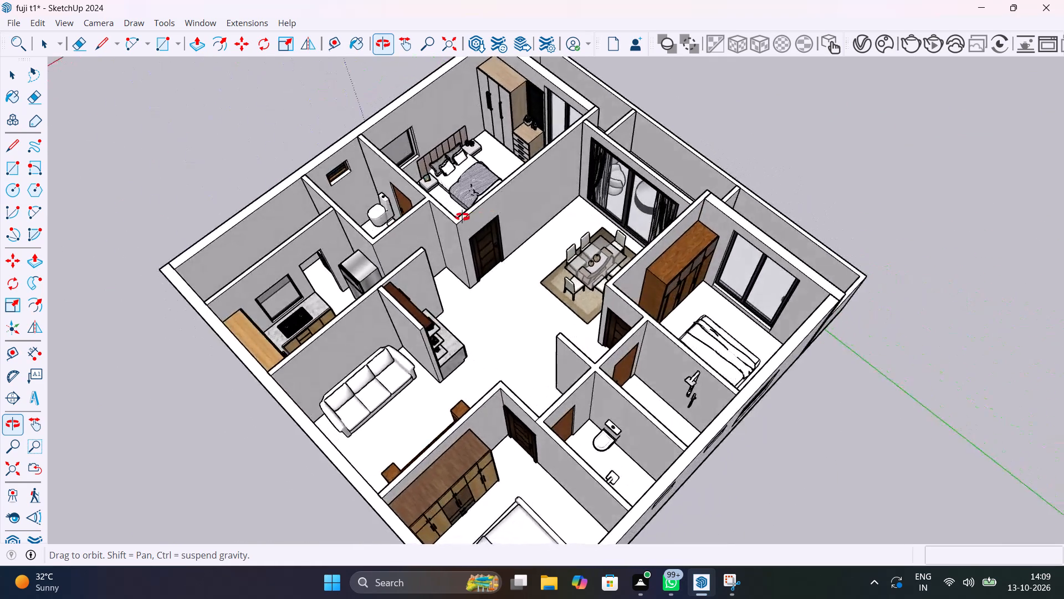
{"action": "middle_click_drag", "start_coordinate": [462, 217], "coordinate": [336, 364]}
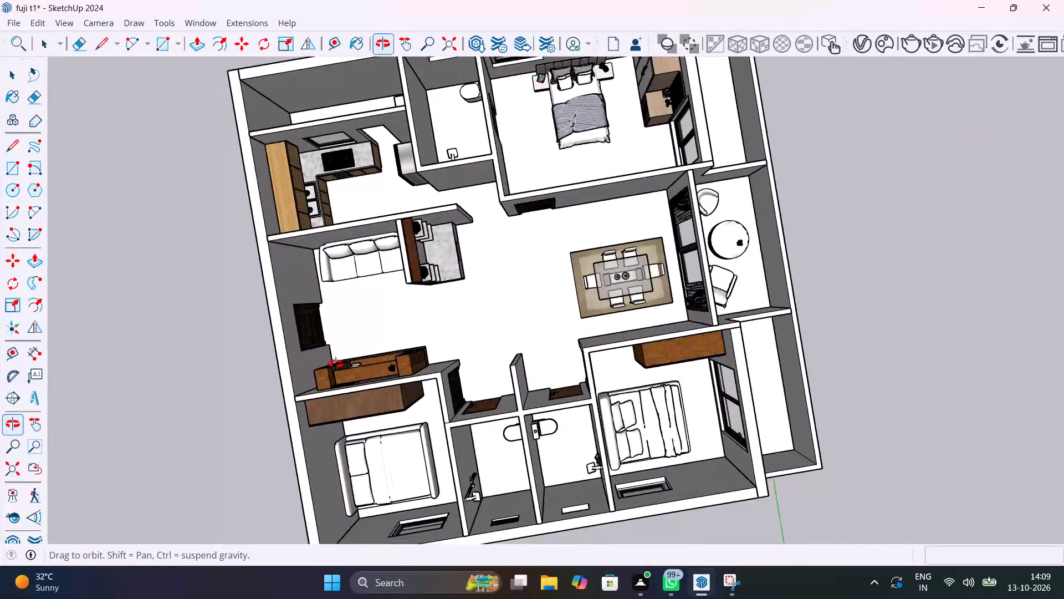
{"action": "middle_click_drag", "start_coordinate": [336, 364], "coordinate": [262, 194]}
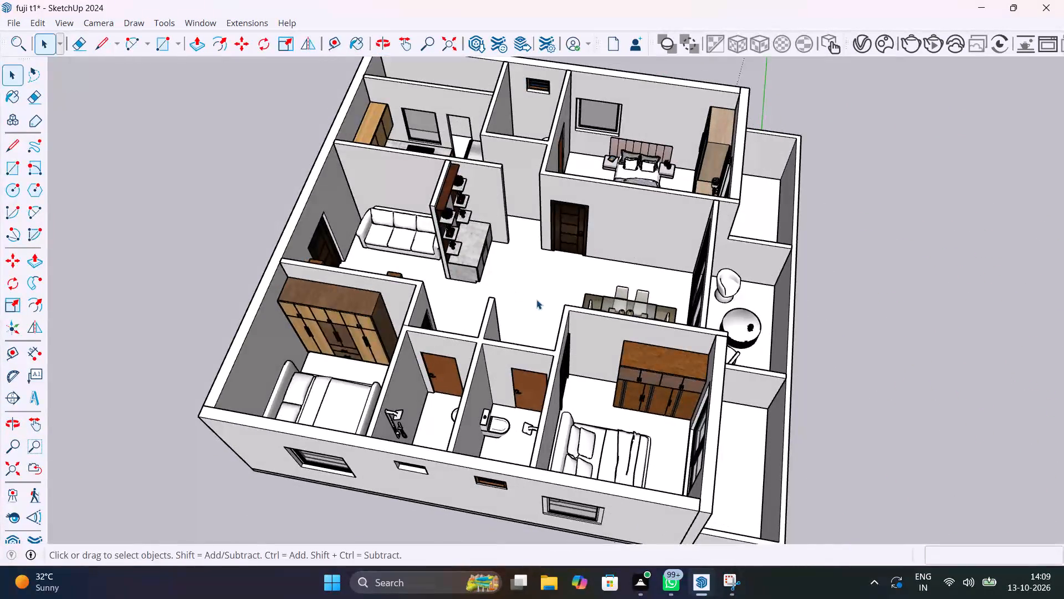
Examine the pooja unit with its marble cabinet and shelves up close, along with the surrounding living area and kitchen.
{"action": "middle_click_drag", "start_coordinate": [536, 299], "coordinate": [133, 236]}
{"action": "scroll", "coordinate": [591, 271], "scroll_direction": "up", "scroll_amount": 16}
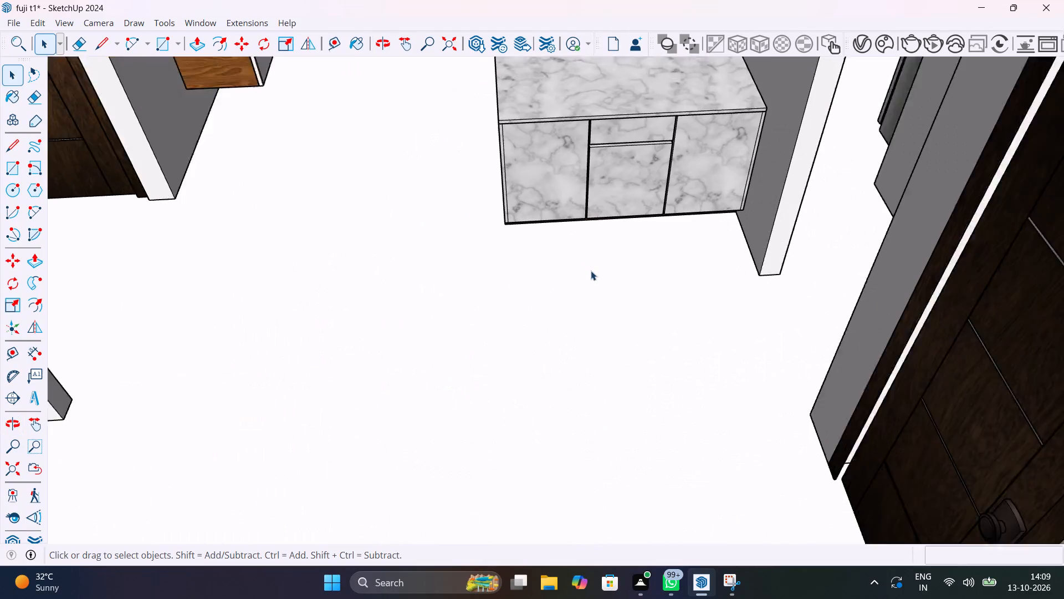
{"action": "middle_click_drag", "start_coordinate": [586, 265], "coordinate": [581, 308], "text": "shift"}
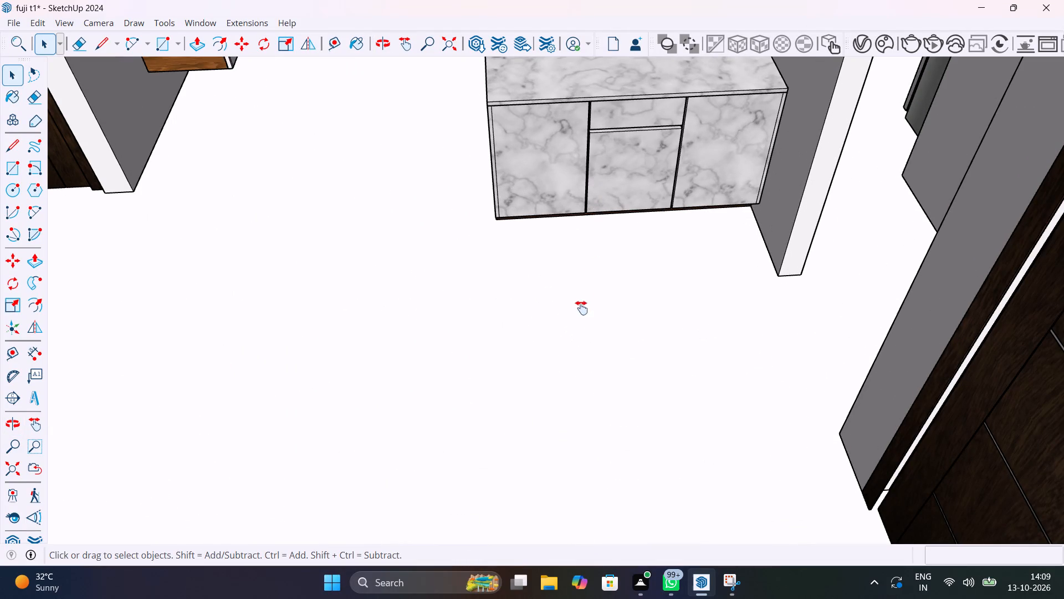
{"action": "middle_click_drag", "start_coordinate": [581, 308], "coordinate": [573, 420], "text": "shift"}
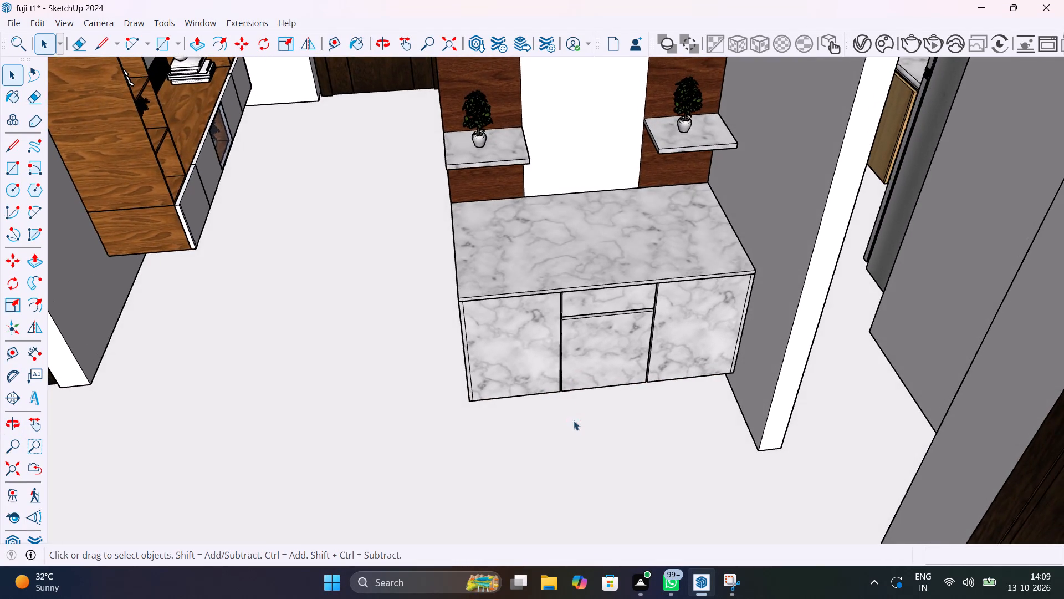
{"action": "scroll", "coordinate": [580, 399], "scroll_direction": "down", "scroll_amount": 9}
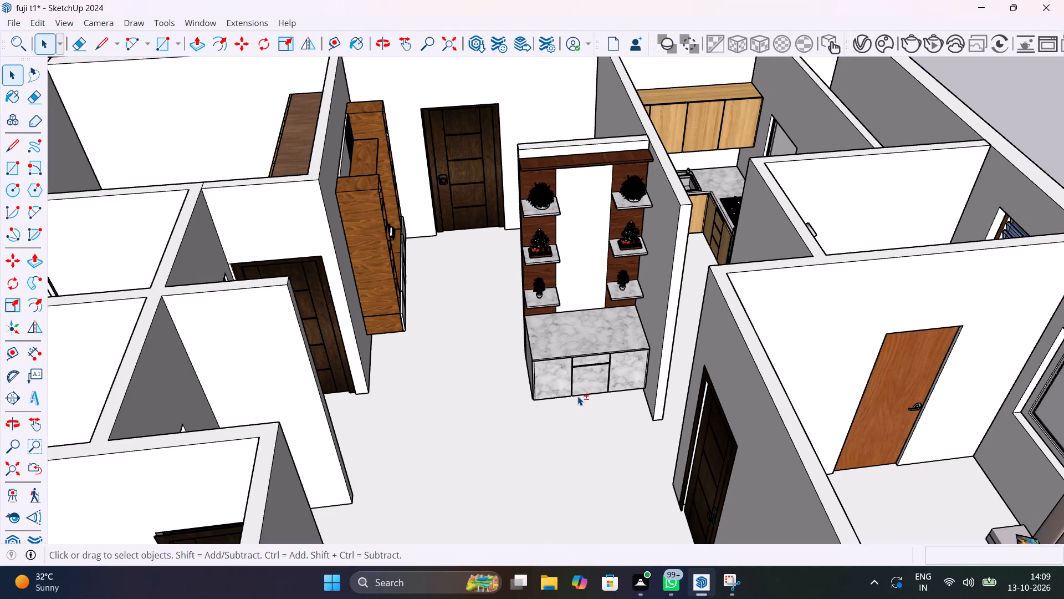
{"action": "middle_click_drag", "start_coordinate": [577, 386], "coordinate": [637, 392], "text": "shift"}
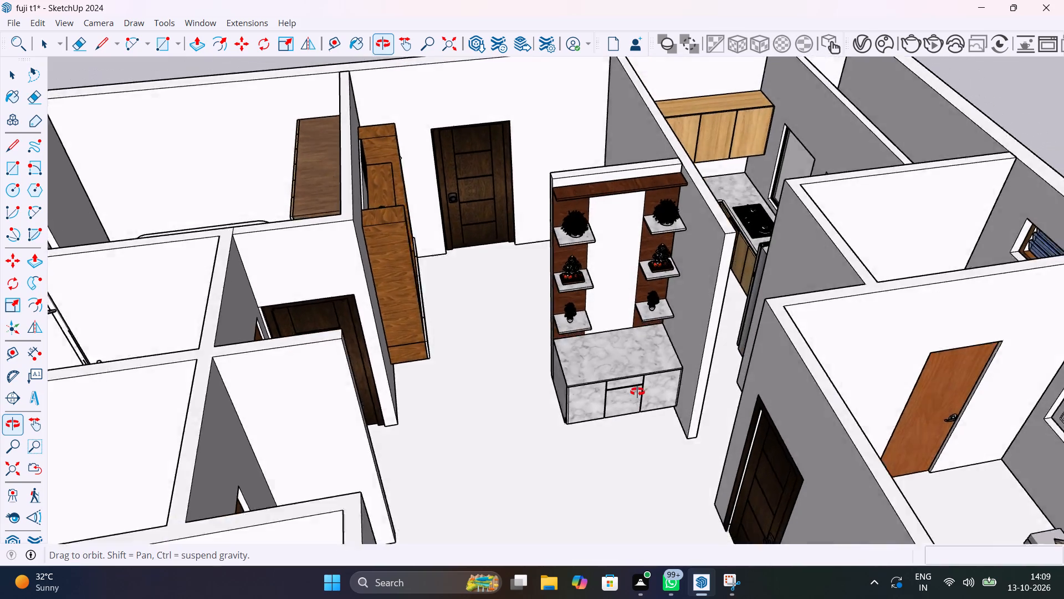
{"action": "middle_click_drag", "start_coordinate": [637, 392], "coordinate": [664, 352], "text": "shift"}
{"action": "scroll", "coordinate": [664, 353], "scroll_direction": "down", "scroll_amount": 11}
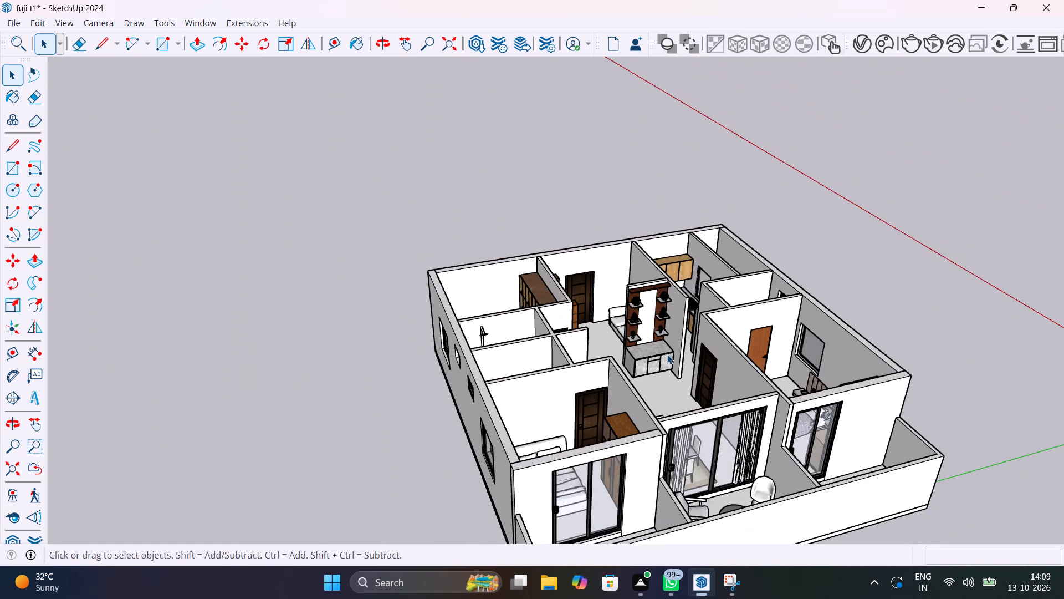
Examine the living area's TV unit and entrance door up close, along with the open room layout from the balcony side.
{"action": "middle_click_drag", "start_coordinate": [667, 353], "coordinate": [447, 390], "text": "shift"}
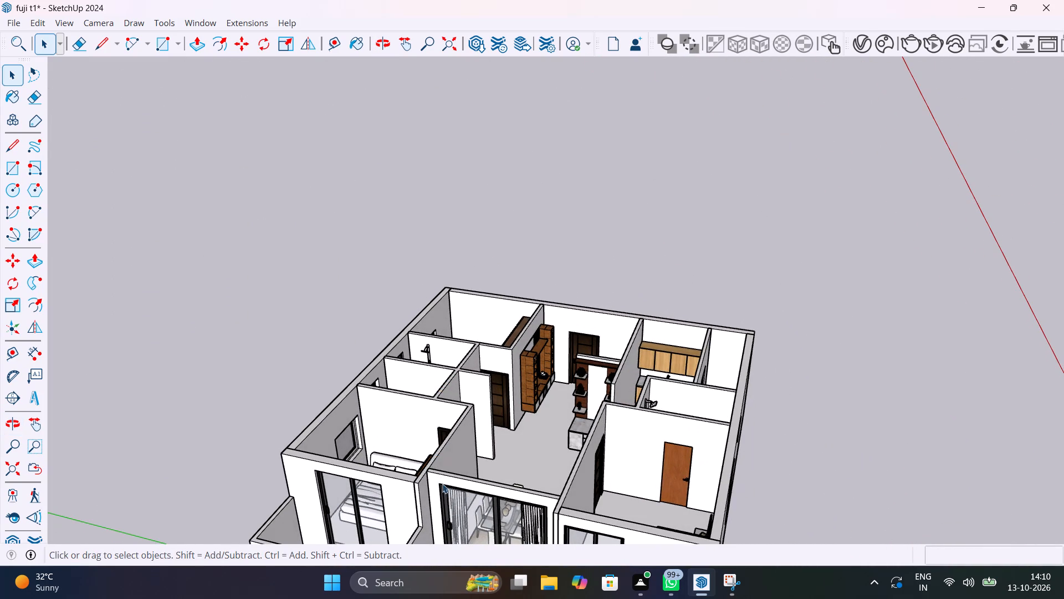
{"action": "scroll", "coordinate": [561, 374], "scroll_direction": "up", "scroll_amount": 16}
{"action": "middle_click_drag", "start_coordinate": [553, 381], "coordinate": [572, 364], "text": "shift"}
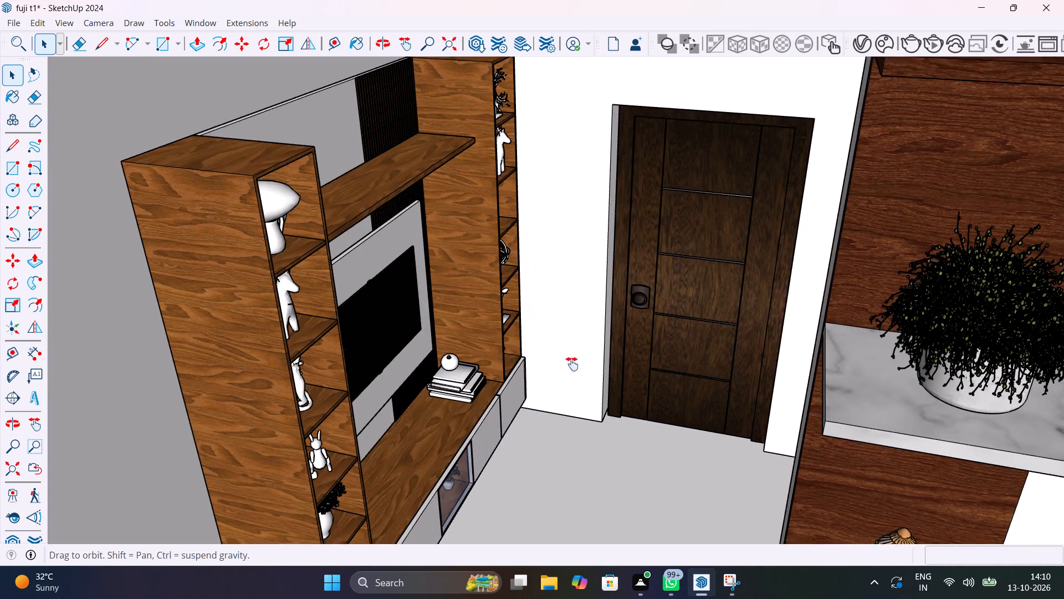
{"action": "middle_click_drag", "start_coordinate": [572, 364], "coordinate": [518, 322], "text": "shift"}
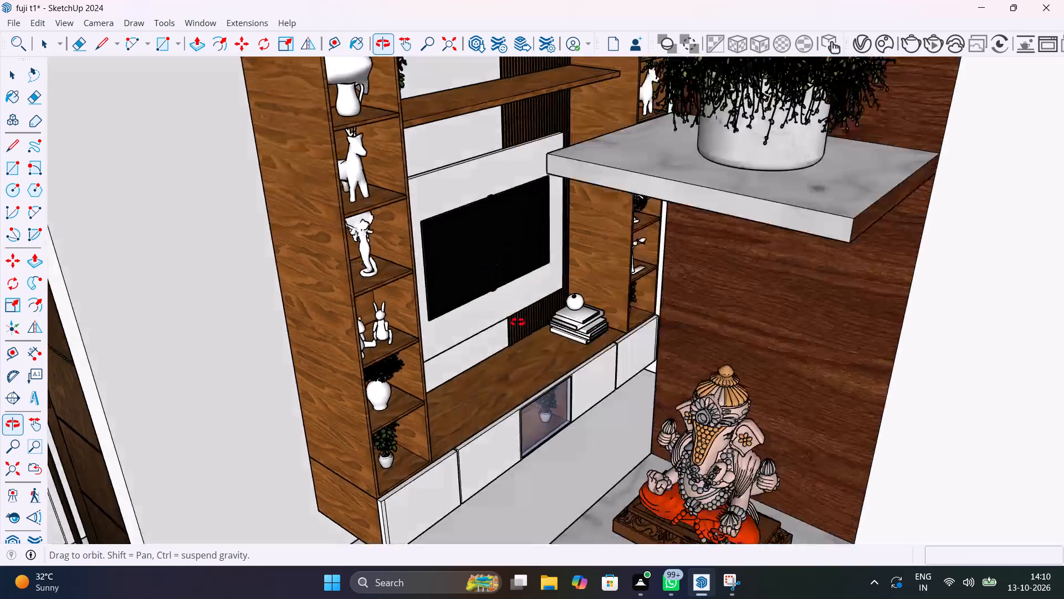
{"action": "middle_click_drag", "start_coordinate": [518, 322], "coordinate": [594, 328], "text": "shift"}
{"action": "scroll", "coordinate": [594, 328], "scroll_direction": "down", "scroll_amount": 20}
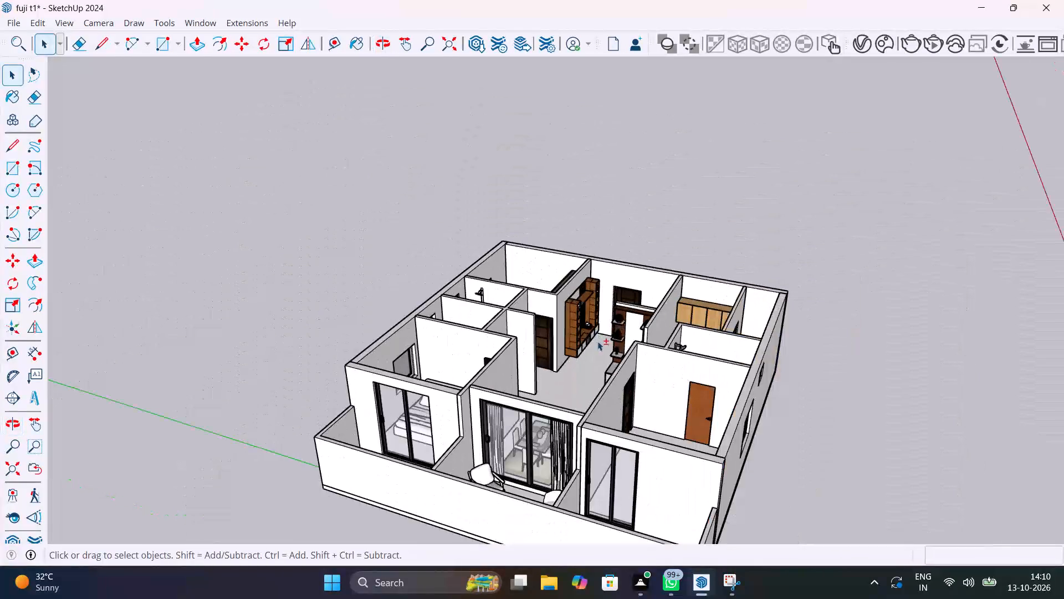
{"action": "middle_click_drag", "start_coordinate": [597, 341], "coordinate": [582, 327], "text": "shift"}
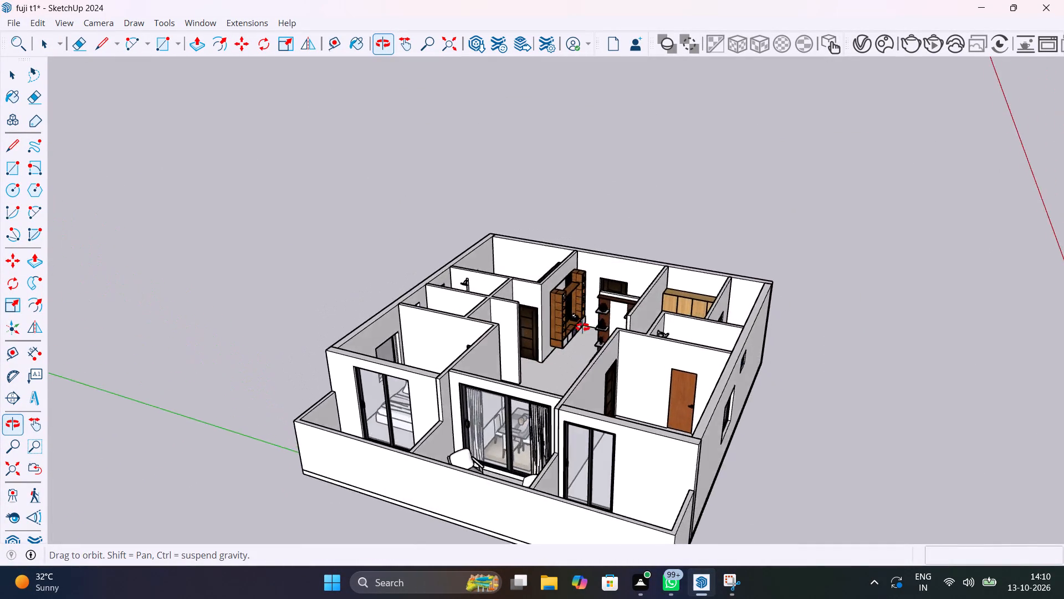
{"action": "middle_click_drag", "start_coordinate": [582, 327], "coordinate": [688, 319], "text": "shift"}
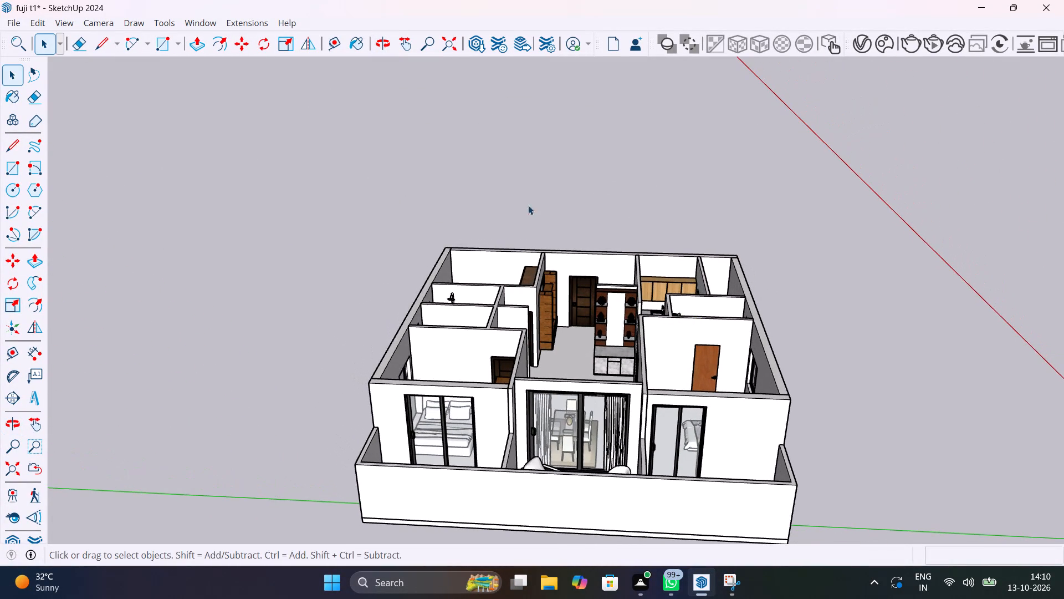
Unhide all hidden objects to bring the roof slab back over the apartment.
{"action": "left_click", "coordinate": [34, 26]}
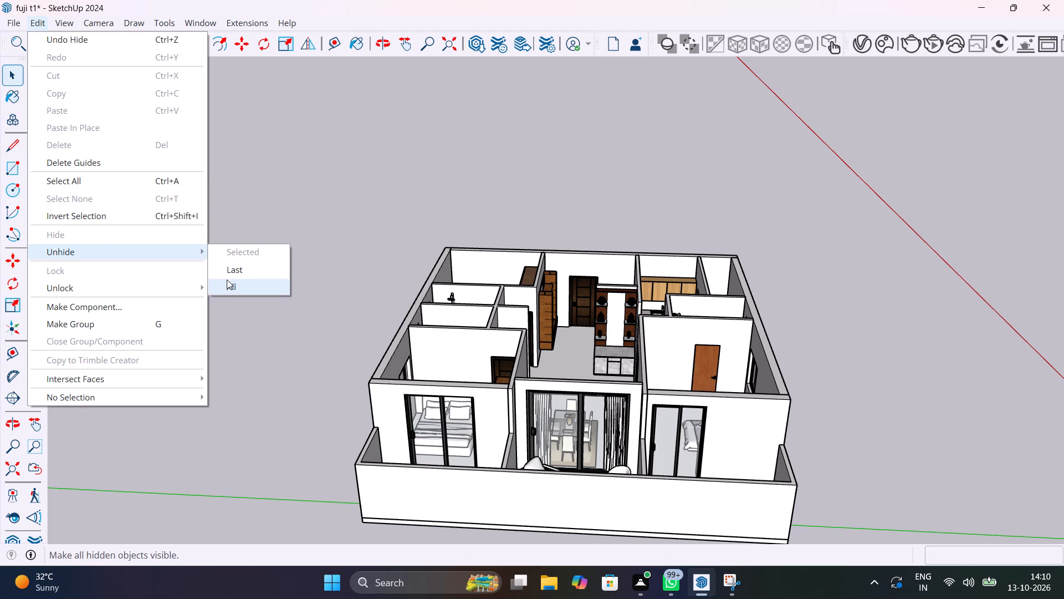
{"action": "left_click", "coordinate": [228, 281]}
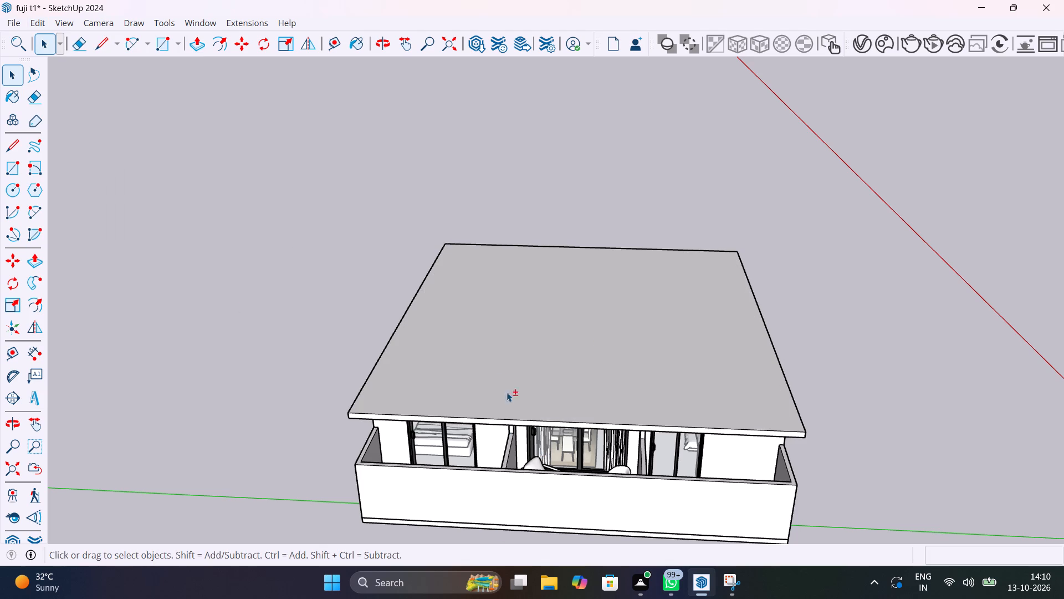
Bring the view inside the roofed apartment through the balcony, past the dining table and pooja cabinet, to the TV unit.
{"action": "middle_click_drag", "start_coordinate": [541, 423], "coordinate": [420, 298], "text": "shift"}
{"action": "scroll", "coordinate": [480, 323], "scroll_direction": "up", "scroll_amount": 6}
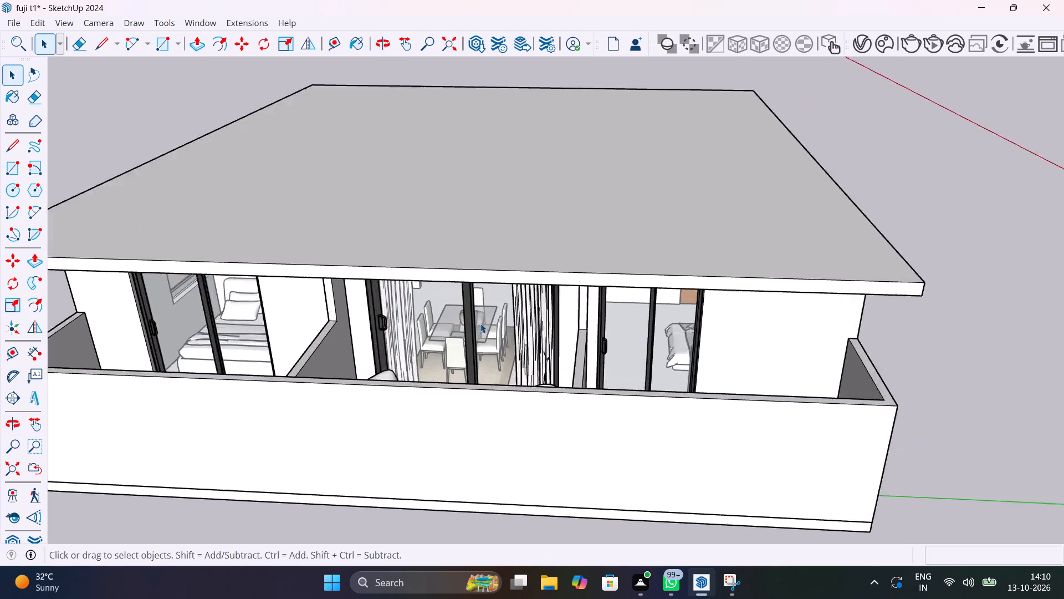
{"action": "scroll", "coordinate": [480, 323], "scroll_direction": "up", "scroll_amount": 20}
{"action": "scroll", "coordinate": [480, 323], "scroll_direction": "up", "scroll_amount": 14}
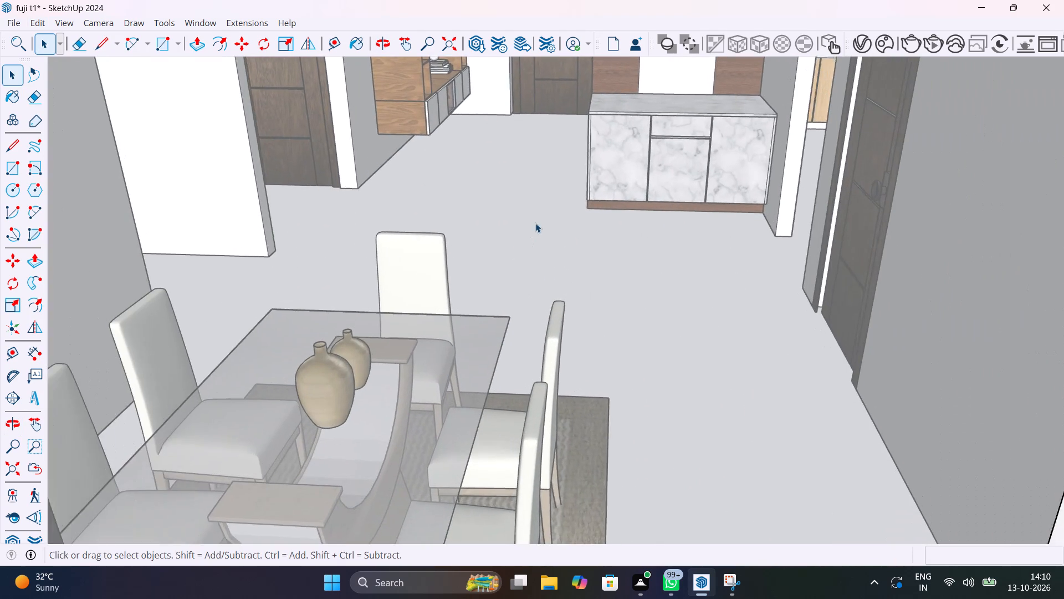
{"action": "scroll", "coordinate": [535, 223], "scroll_direction": "up", "scroll_amount": 14}
{"action": "middle_click_drag", "start_coordinate": [541, 207], "coordinate": [523, 327], "text": "shift"}
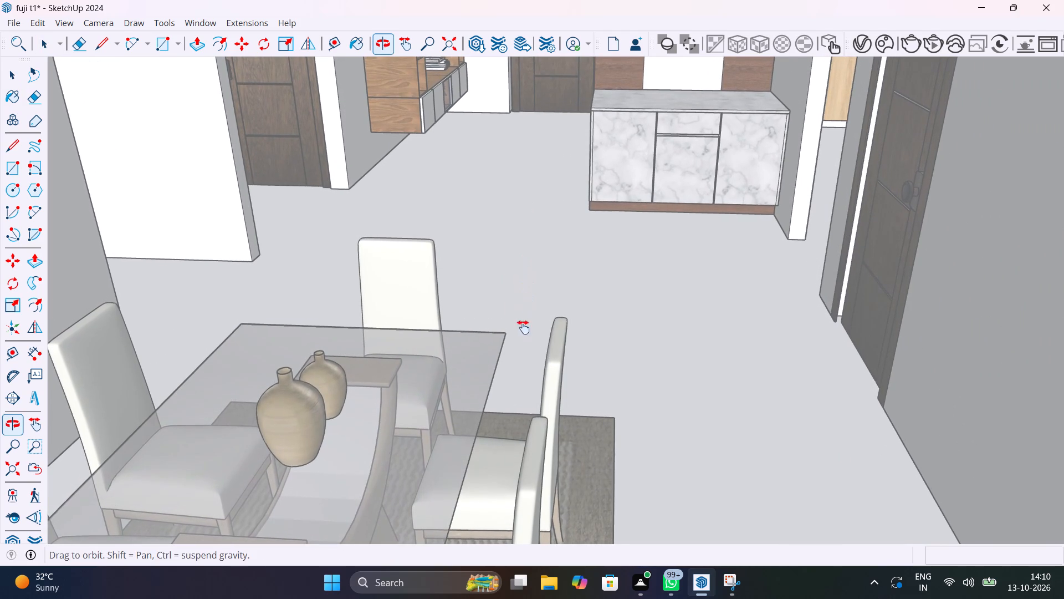
{"action": "middle_click_drag", "start_coordinate": [523, 327], "coordinate": [523, 329], "text": "shift"}
{"action": "scroll", "coordinate": [544, 186], "scroll_direction": "up", "scroll_amount": 20}
{"action": "scroll", "coordinate": [544, 186], "scroll_direction": "up", "scroll_amount": 15}
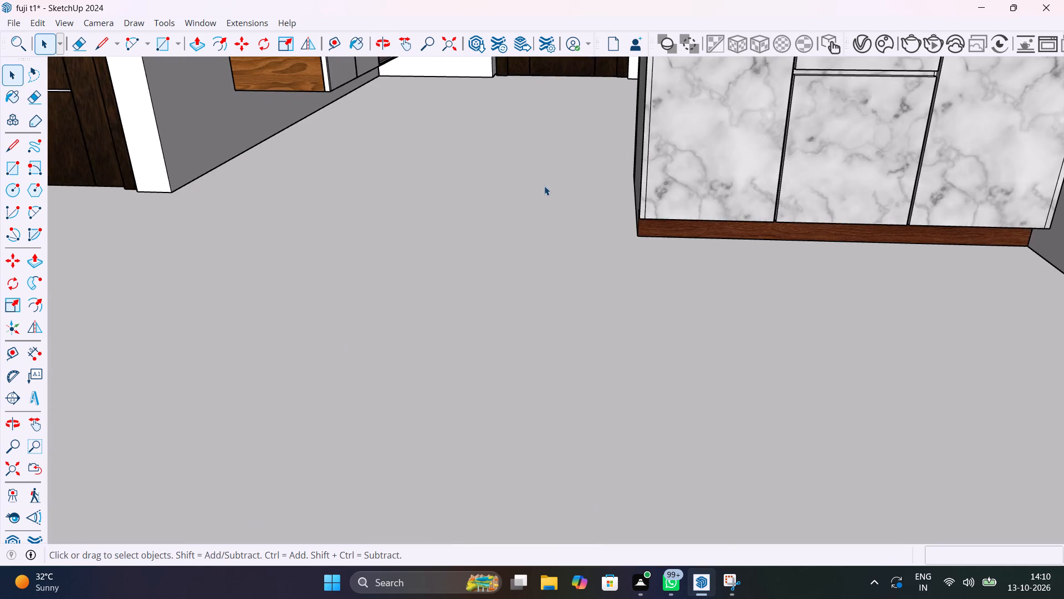
{"action": "middle_click_drag", "start_coordinate": [544, 186], "coordinate": [453, 297], "text": "shift"}
{"action": "scroll", "coordinate": [438, 233], "scroll_direction": "down", "scroll_amount": 1}
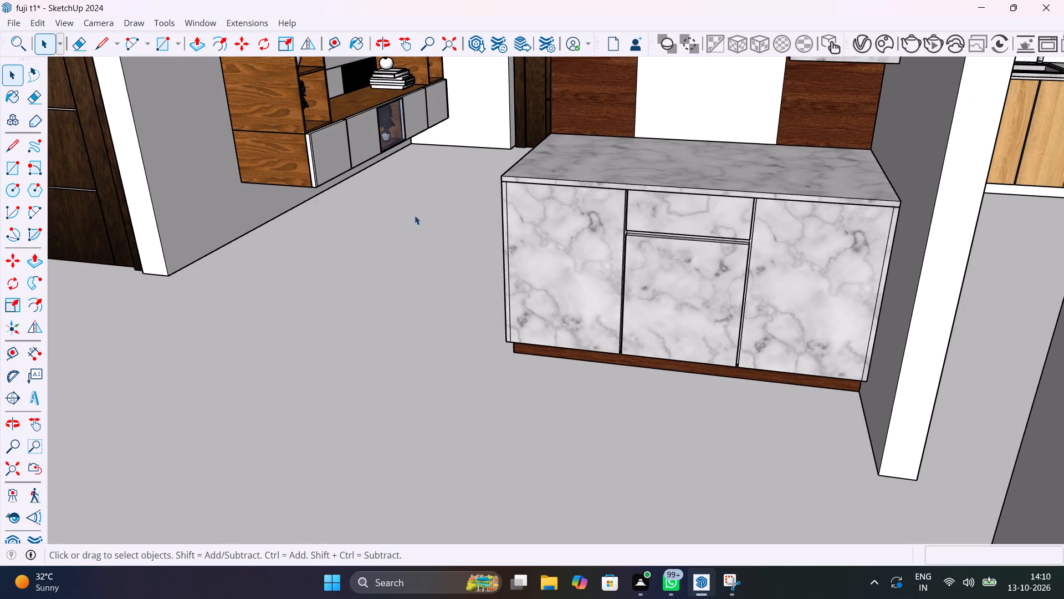
{"action": "middle_click_drag", "start_coordinate": [408, 164], "coordinate": [512, 358], "text": "shift"}
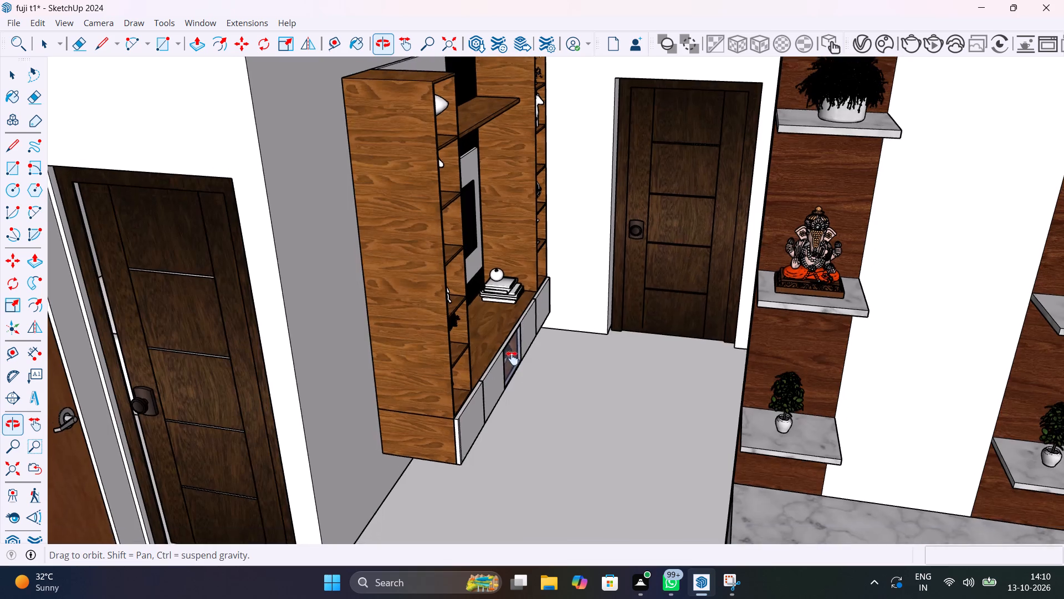
{"action": "middle_click_drag", "start_coordinate": [512, 358], "coordinate": [514, 349], "text": "shift"}
Frame the living room's TV unit front-on, with the television centred between the two display shelf columns.
{"action": "scroll", "coordinate": [540, 307], "scroll_direction": "up", "scroll_amount": 5}
{"action": "middle_click_drag", "start_coordinate": [540, 307], "coordinate": [496, 325], "text": "shift"}
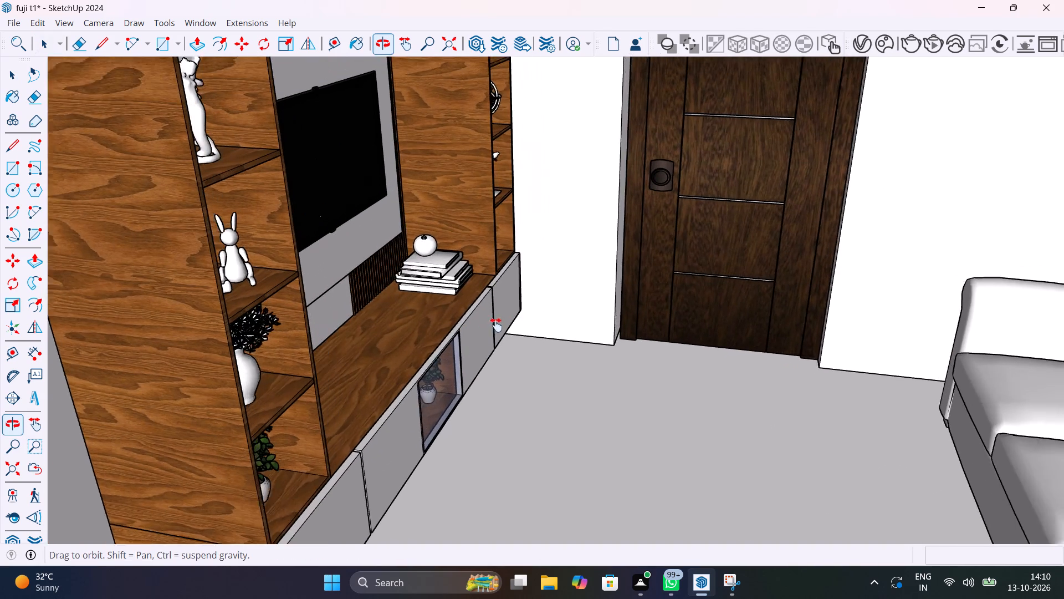
{"action": "middle_click_drag", "start_coordinate": [496, 325], "coordinate": [361, 392], "text": "shift"}
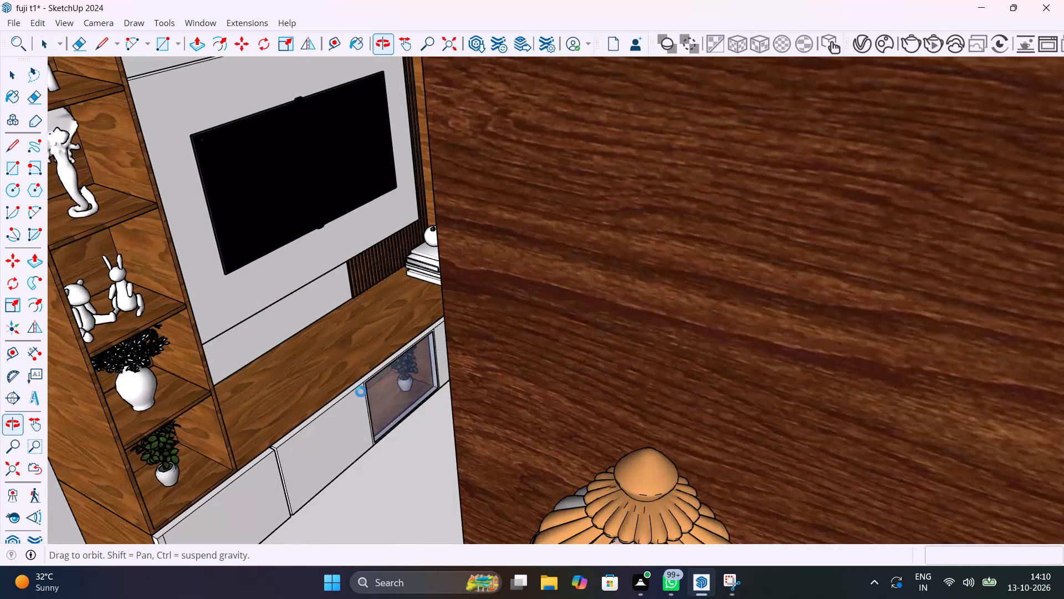
{"action": "middle_click_drag", "start_coordinate": [361, 392], "coordinate": [346, 401], "text": "shift"}
{"action": "middle_click_drag", "start_coordinate": [408, 294], "coordinate": [465, 354], "text": "shift"}
{"action": "scroll", "coordinate": [411, 344], "scroll_direction": "down", "scroll_amount": 2}
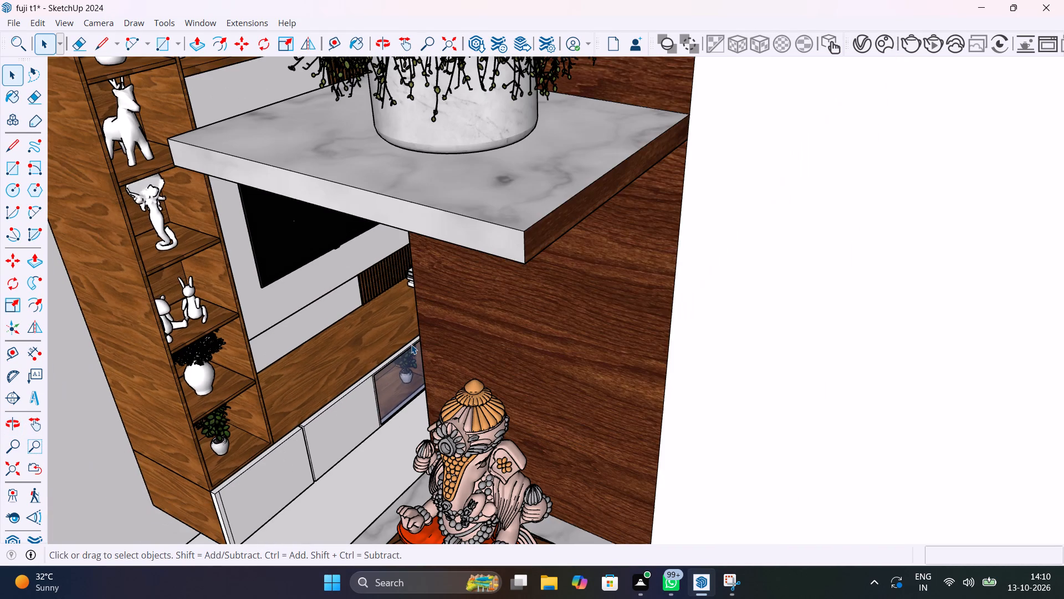
{"action": "middle_click_drag", "start_coordinate": [424, 292], "coordinate": [651, 339], "text": "shift"}
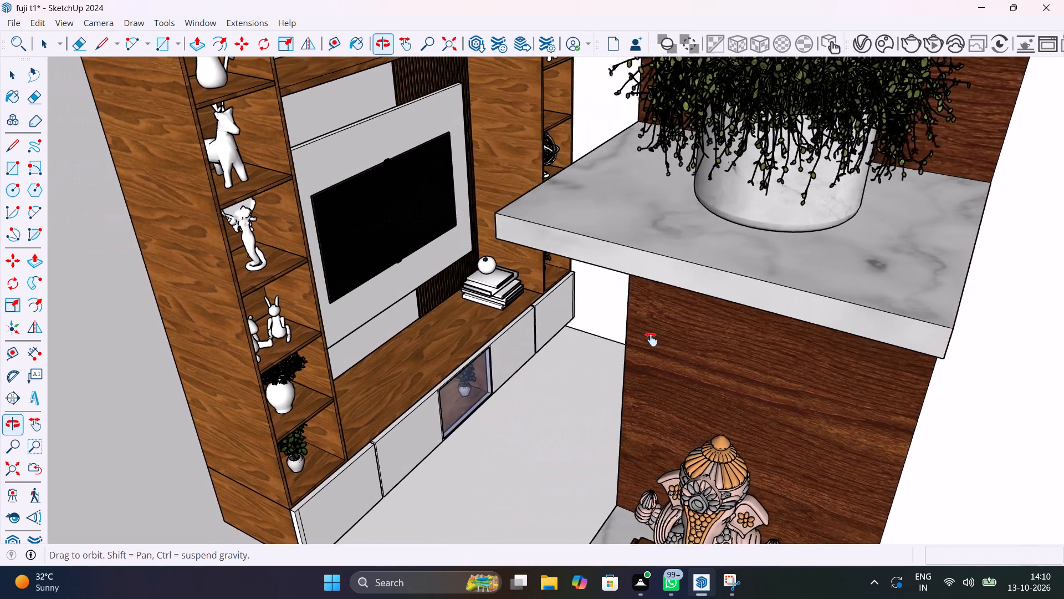
{"action": "middle_click_drag", "start_coordinate": [651, 339], "coordinate": [837, 403], "text": "shift"}
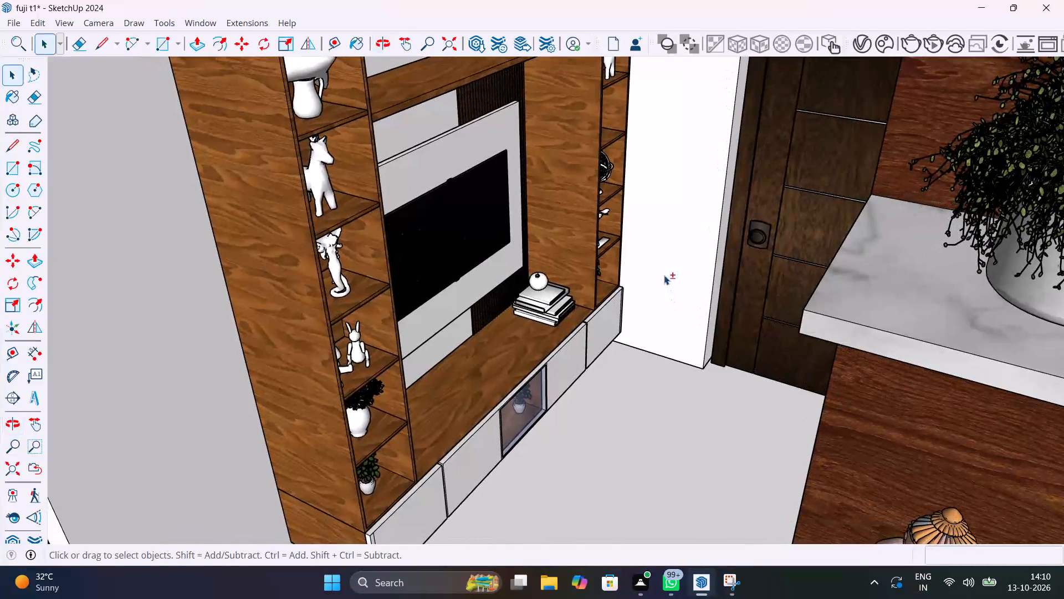
{"action": "middle_click_drag", "start_coordinate": [664, 275], "coordinate": [720, 322], "text": "shift"}
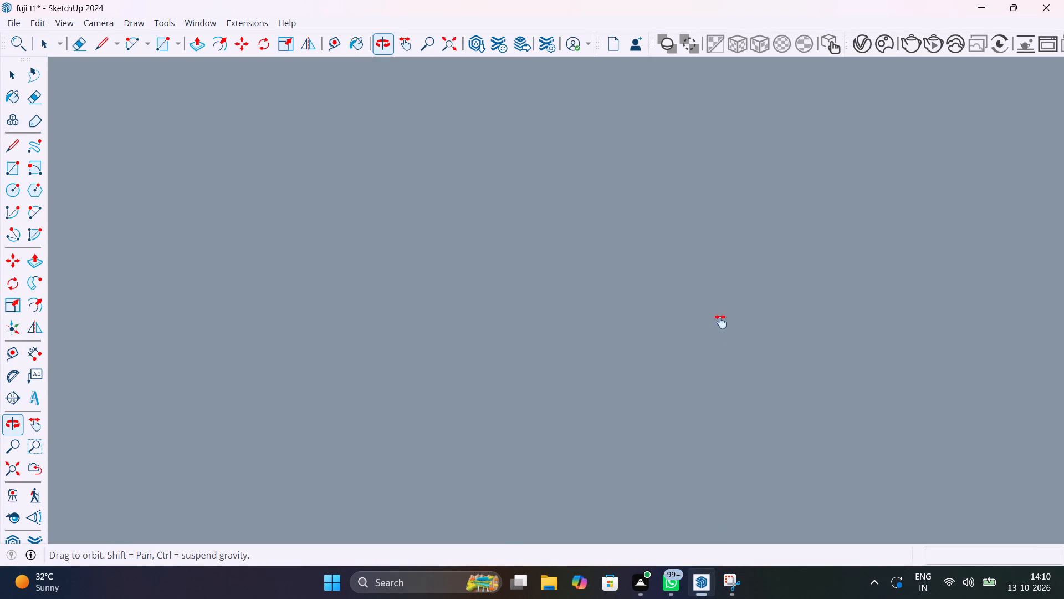
{"action": "middle_click_drag", "start_coordinate": [720, 322], "coordinate": [725, 290], "text": "shift"}
{"action": "middle_click_drag", "start_coordinate": [725, 291], "coordinate": [716, 316], "text": "shift"}
{"action": "middle_click_drag", "start_coordinate": [716, 316], "coordinate": [716, 301], "text": "shift"}
{"action": "scroll", "coordinate": [717, 300], "scroll_direction": "up", "scroll_amount": 2}
{"action": "middle_click_drag", "start_coordinate": [717, 299], "coordinate": [685, 292]}
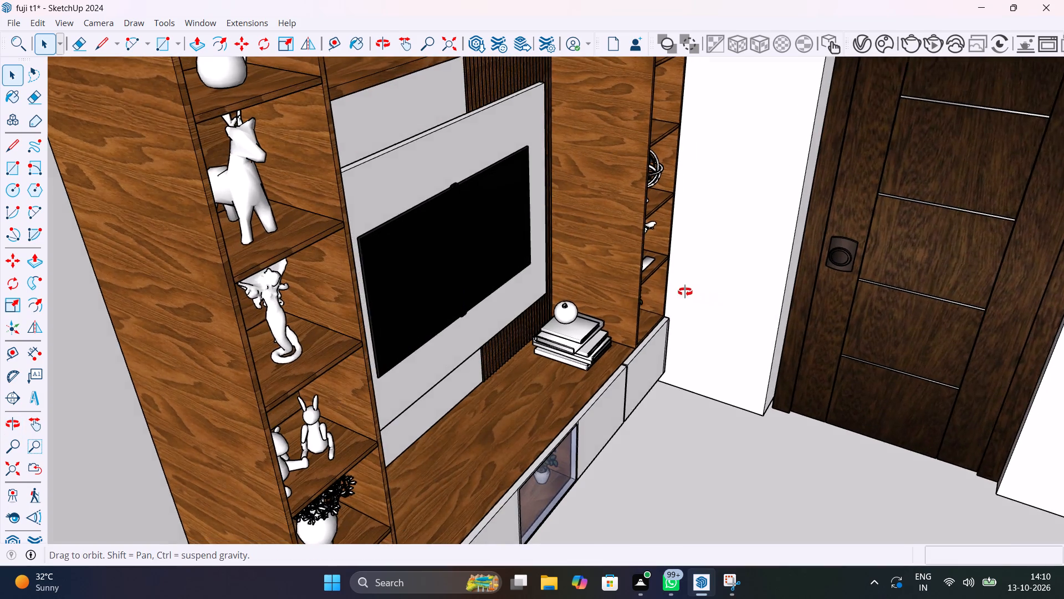
{"action": "middle_click_drag", "start_coordinate": [685, 292], "coordinate": [537, 303]}
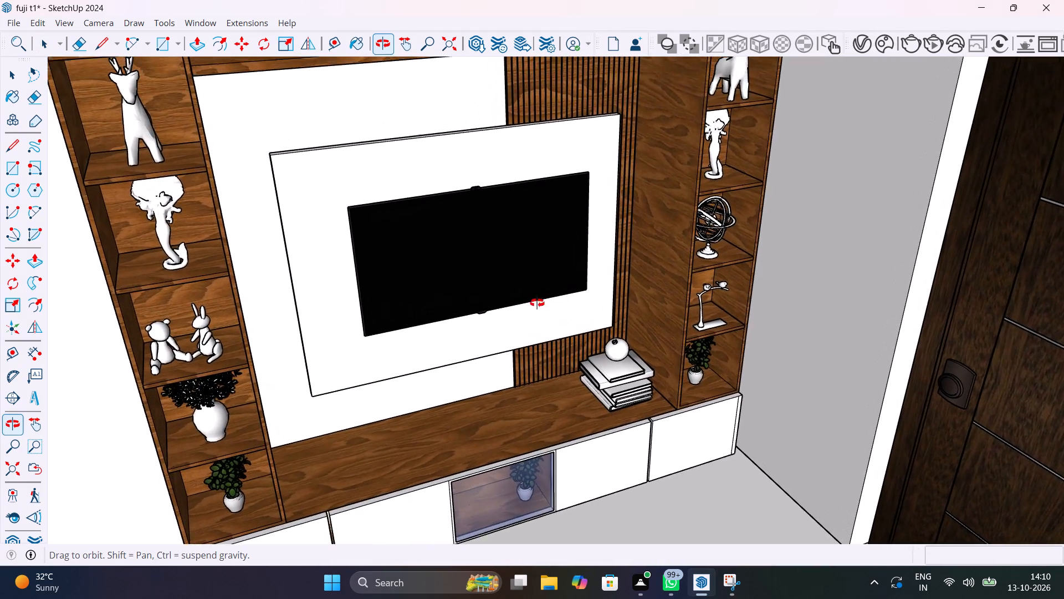
{"action": "middle_click_drag", "start_coordinate": [537, 303], "coordinate": [502, 242]}
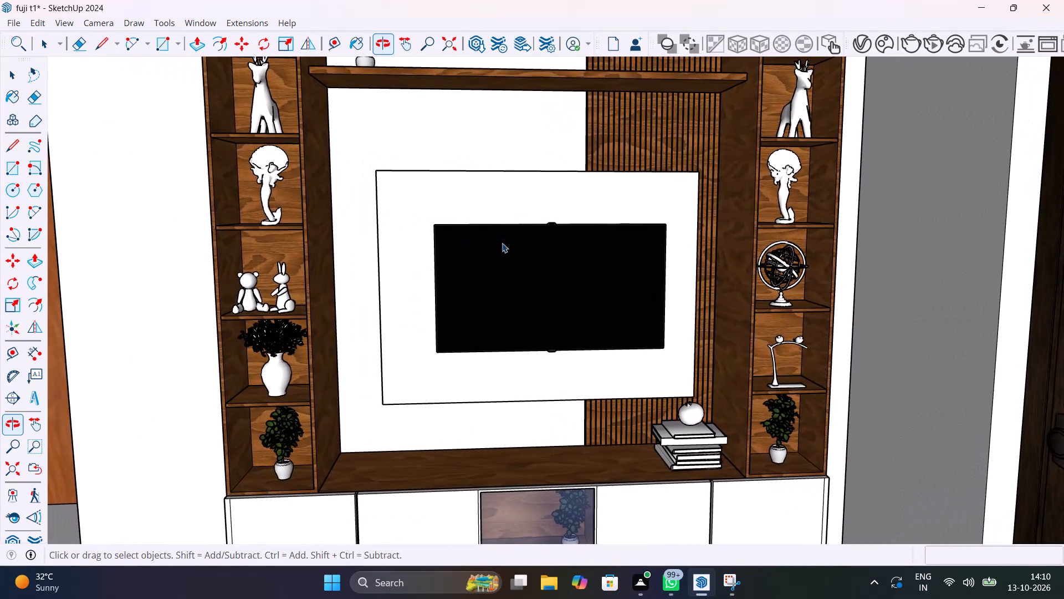
{"action": "scroll", "coordinate": [502, 243], "scroll_direction": "down", "scroll_amount": 1}
{"action": "scroll", "coordinate": [502, 243], "scroll_direction": "up", "scroll_amount": 1}
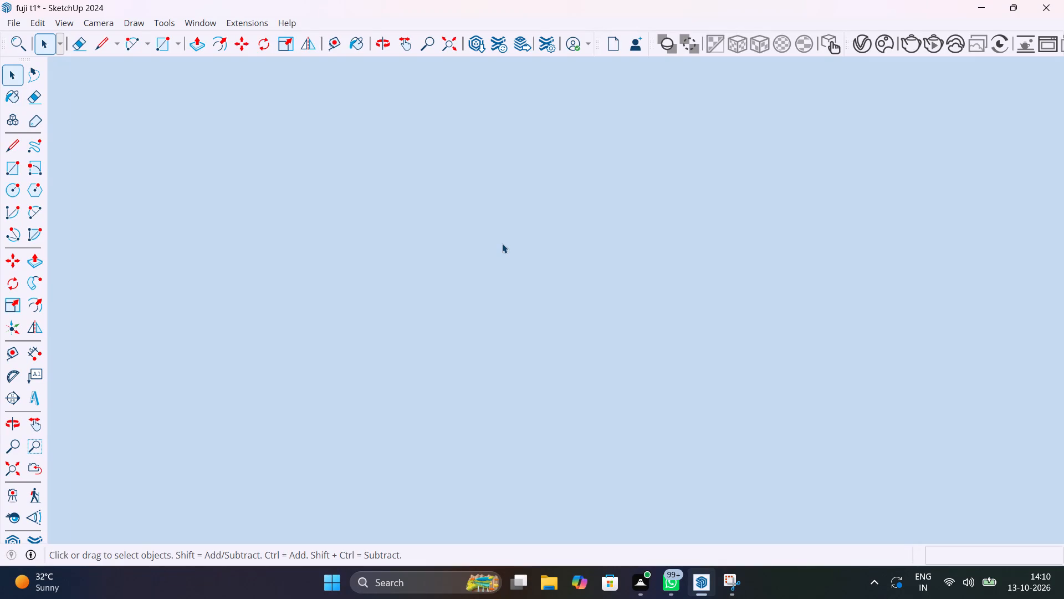
{"action": "scroll", "coordinate": [502, 243], "scroll_direction": "up", "scroll_amount": 3}
{"action": "scroll", "coordinate": [502, 243], "scroll_direction": "up", "scroll_amount": 20}
{"action": "scroll", "coordinate": [502, 243], "scroll_direction": "up", "scroll_amount": 5}
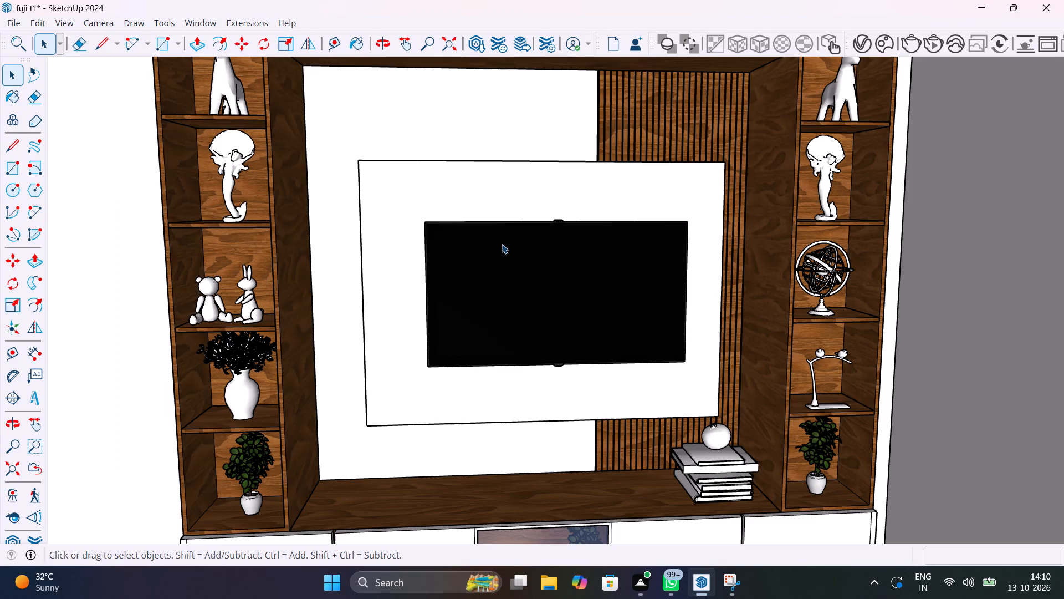
{"action": "scroll", "coordinate": [502, 244], "scroll_direction": "up", "scroll_amount": 1}
{"action": "scroll", "coordinate": [502, 245], "scroll_direction": "down", "scroll_amount": 2}
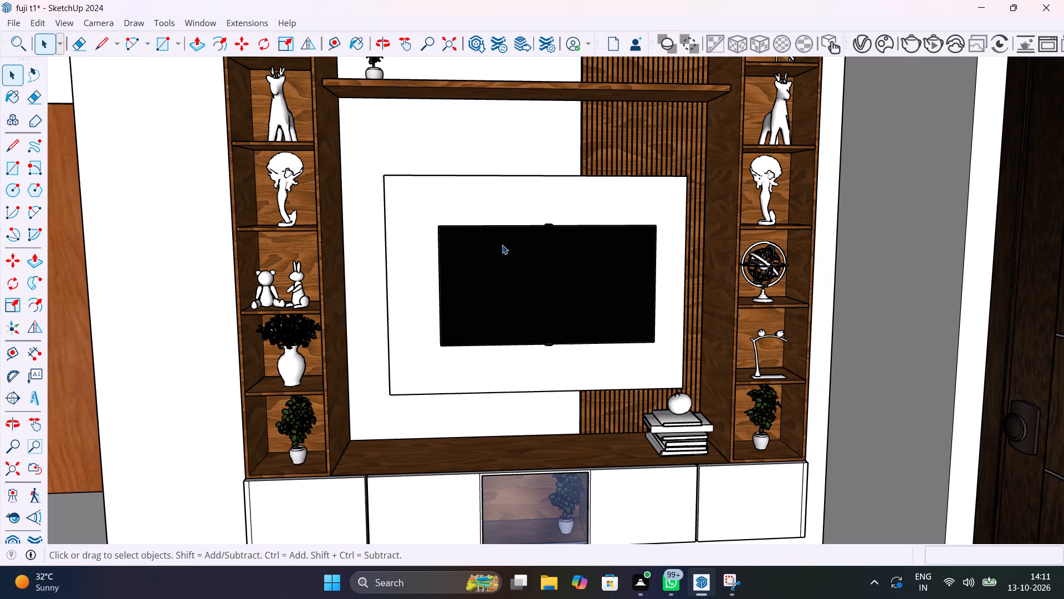
Set the camera's field of view to 60 degrees.
{"action": "left_click", "coordinate": [13, 444]}
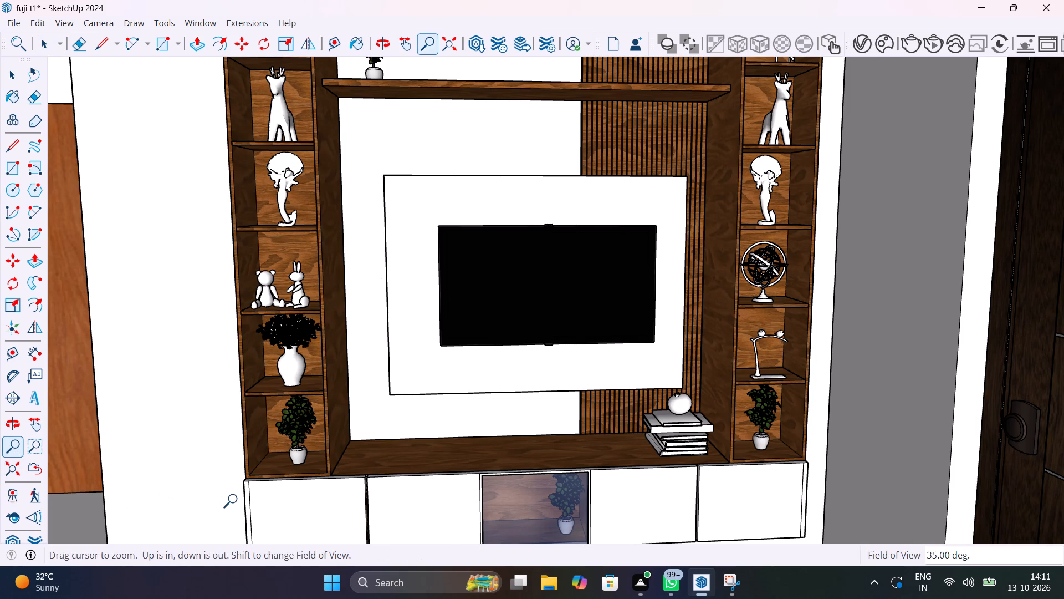
{"action": "type", "text": "60"}
{"action": "key", "text": "Return"}
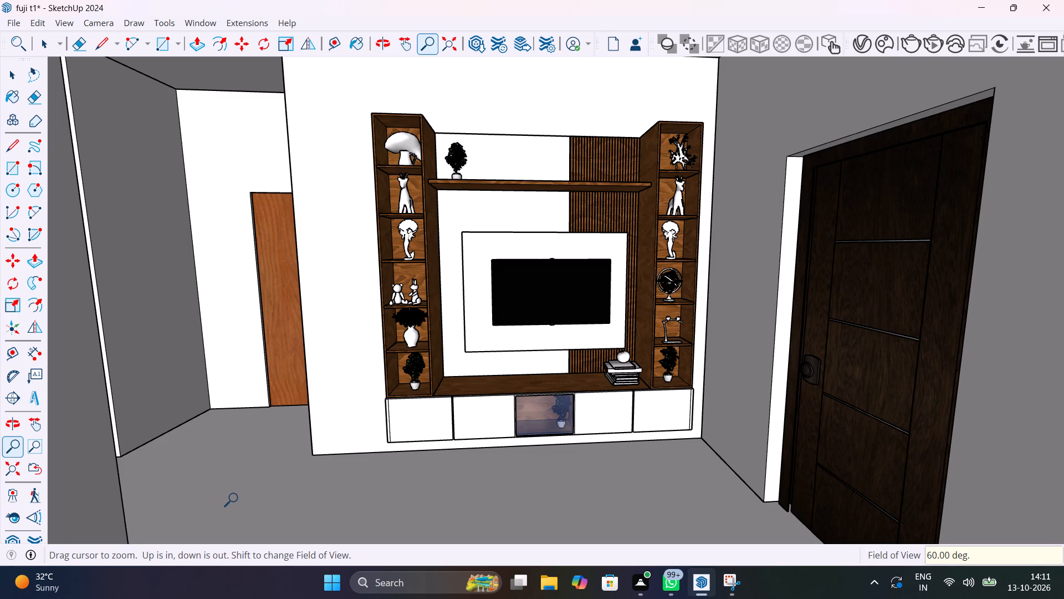
Render the TV unit view with V-Ray as a non-interactive render.
{"action": "left_click", "coordinate": [908, 43]}
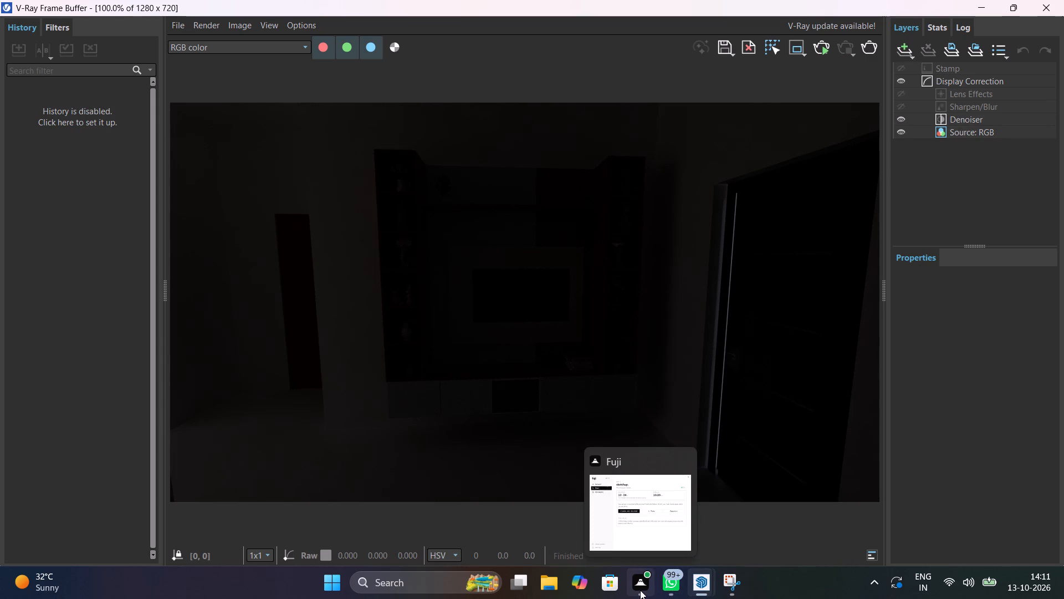
{"action": "left_click", "coordinate": [599, 358]}
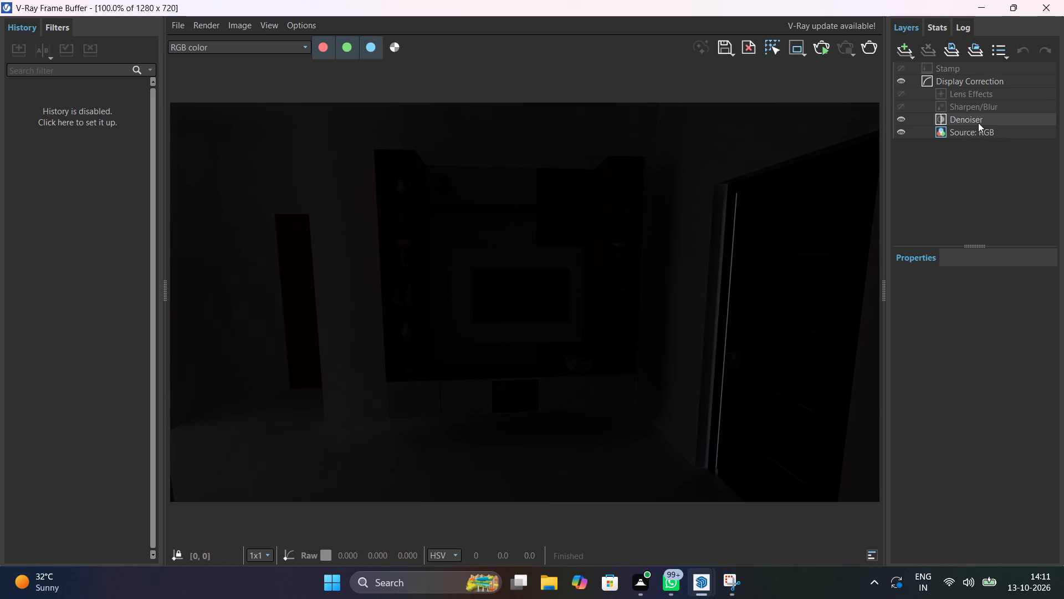
Raise the render's Display Correction exposure to 5.000.
{"action": "left_click", "coordinate": [975, 77]}
{"action": "left_click", "coordinate": [993, 324]}
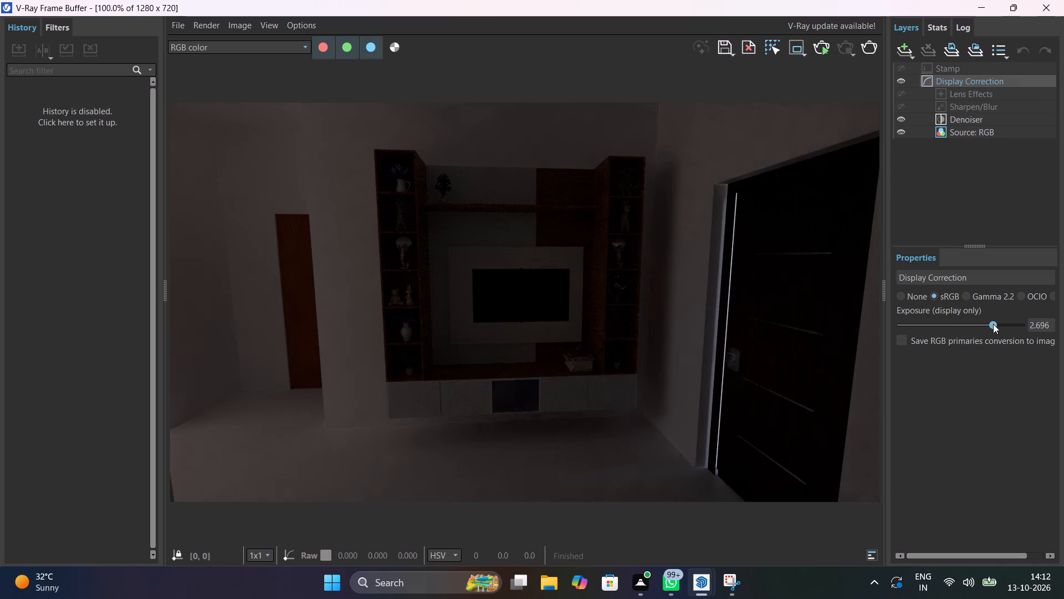
{"action": "left_click", "coordinate": [1000, 324]}
{"action": "left_click_drag", "start_coordinate": [1012, 326], "coordinate": [1048, 331]}
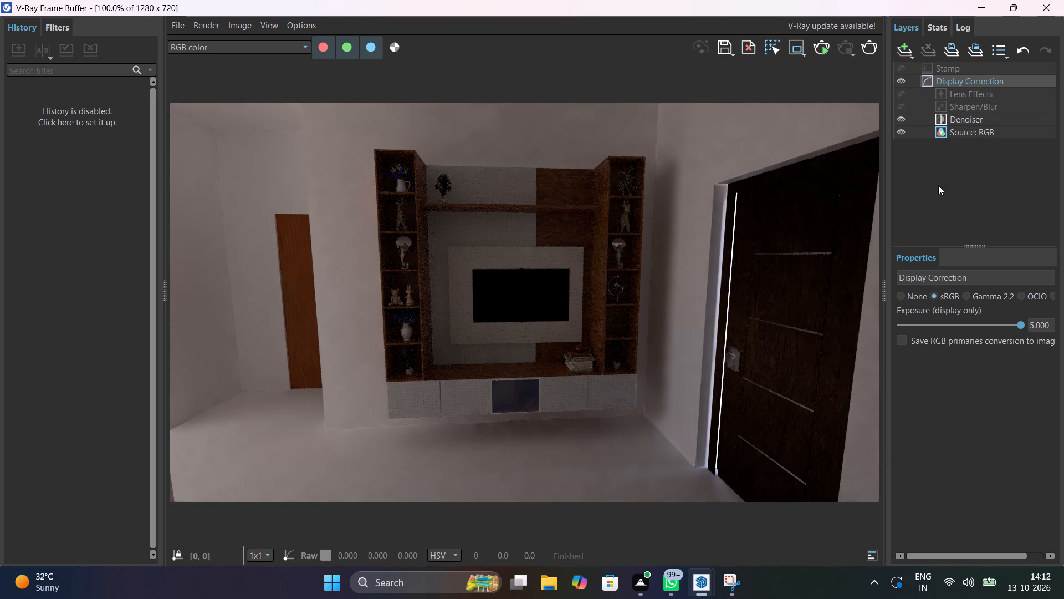
Set the Sharpen/Blur layer's sharpen amount to 5.000 and its sharpen radius to about 2.7 for the TV unit render.
{"action": "scroll", "coordinate": [524, 308], "scroll_direction": "up", "scroll_amount": 1}
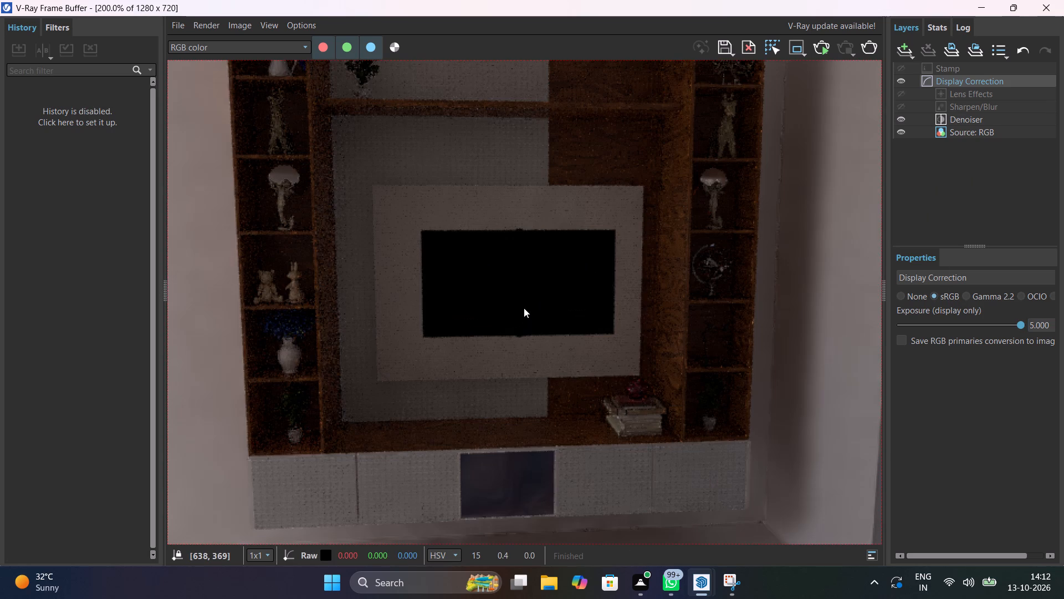
{"action": "scroll", "coordinate": [524, 308], "scroll_direction": "down", "scroll_amount": 1}
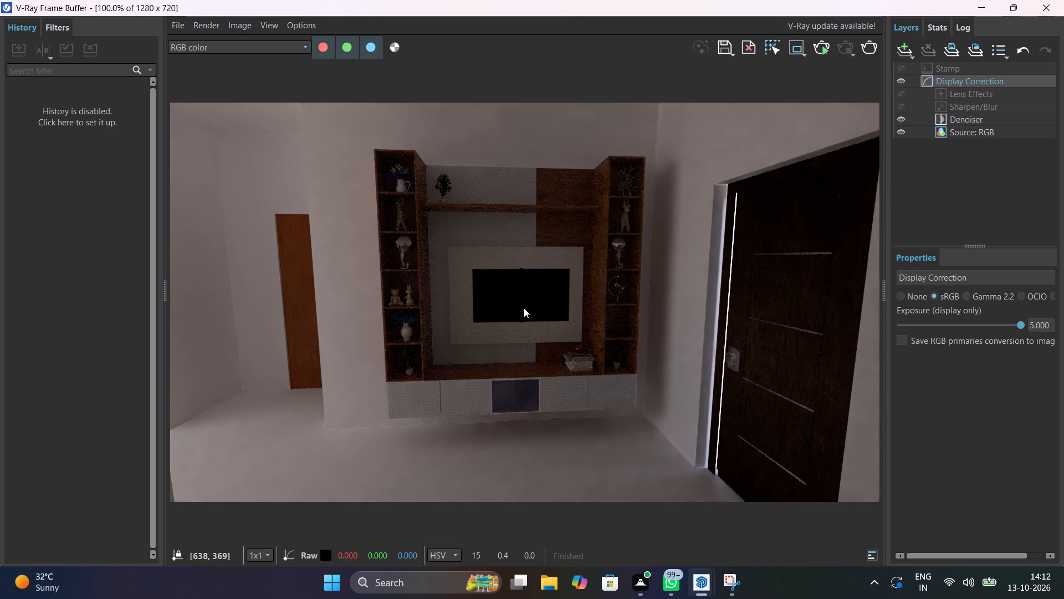
{"action": "left_click", "coordinate": [961, 93]}
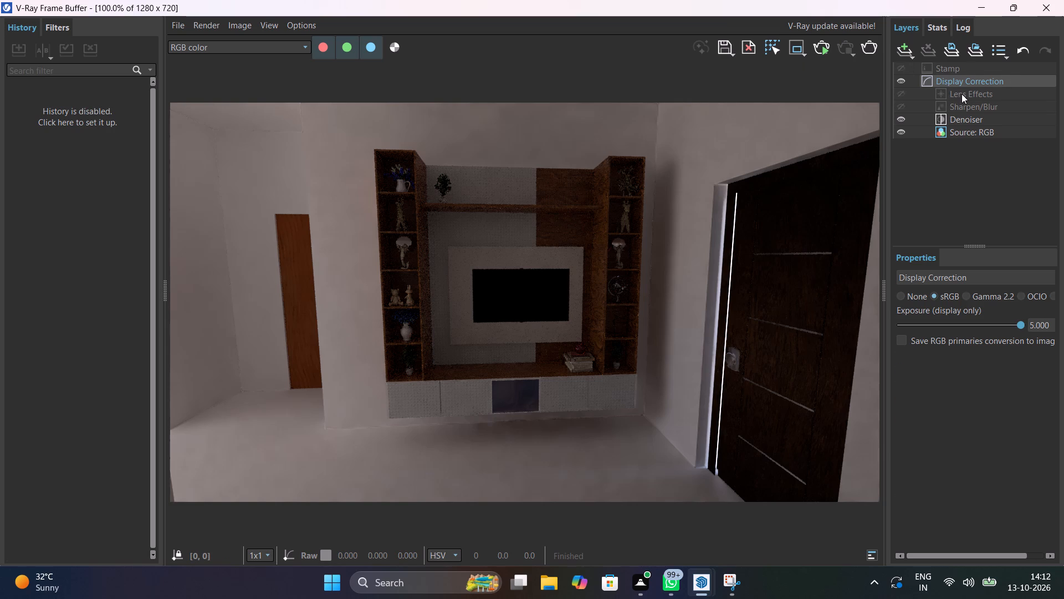
{"action": "left_click", "coordinate": [965, 108]}
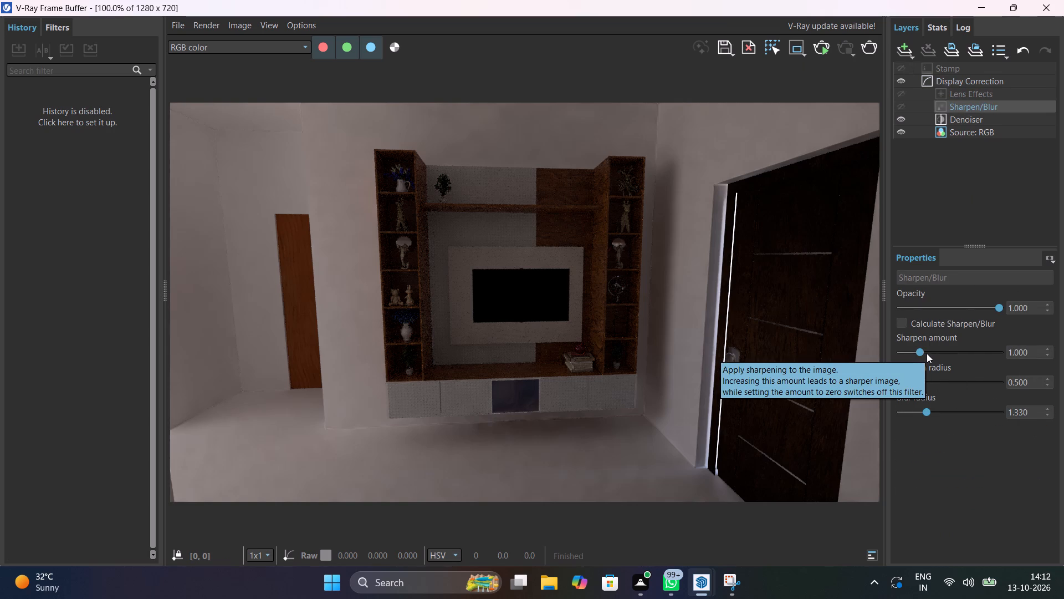
{"action": "left_click_drag", "start_coordinate": [927, 353], "coordinate": [1010, 359]}
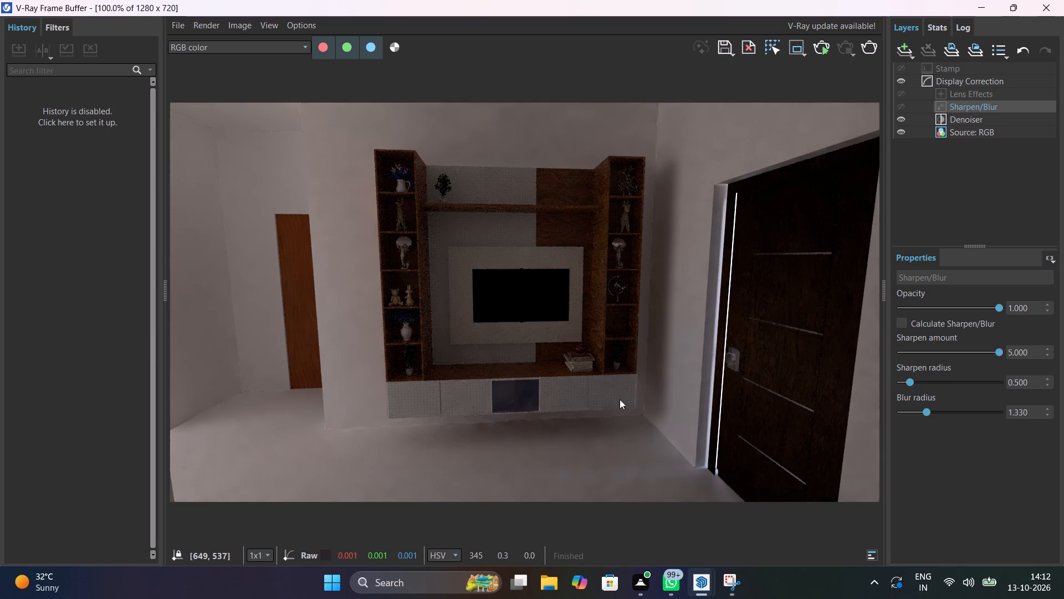
{"action": "left_click_drag", "start_coordinate": [909, 382], "coordinate": [988, 385]}
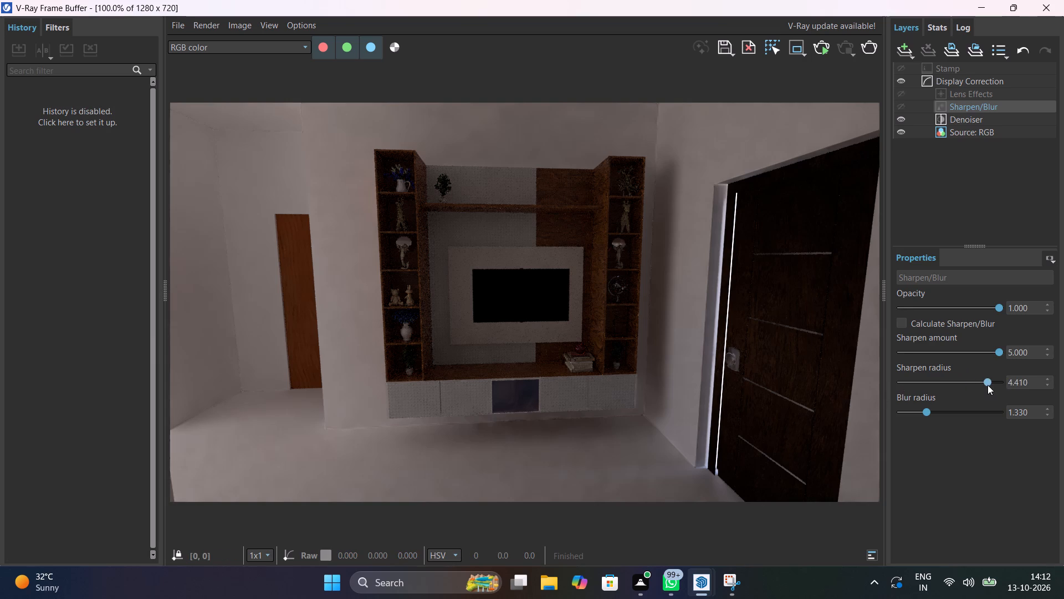
{"action": "left_click_drag", "start_coordinate": [988, 385], "coordinate": [954, 385]}
Start the V-Ray render of the TV unit view again and close the frame buffer.
{"action": "left_click", "coordinate": [819, 47]}
{"action": "left_click", "coordinate": [1041, 13]}
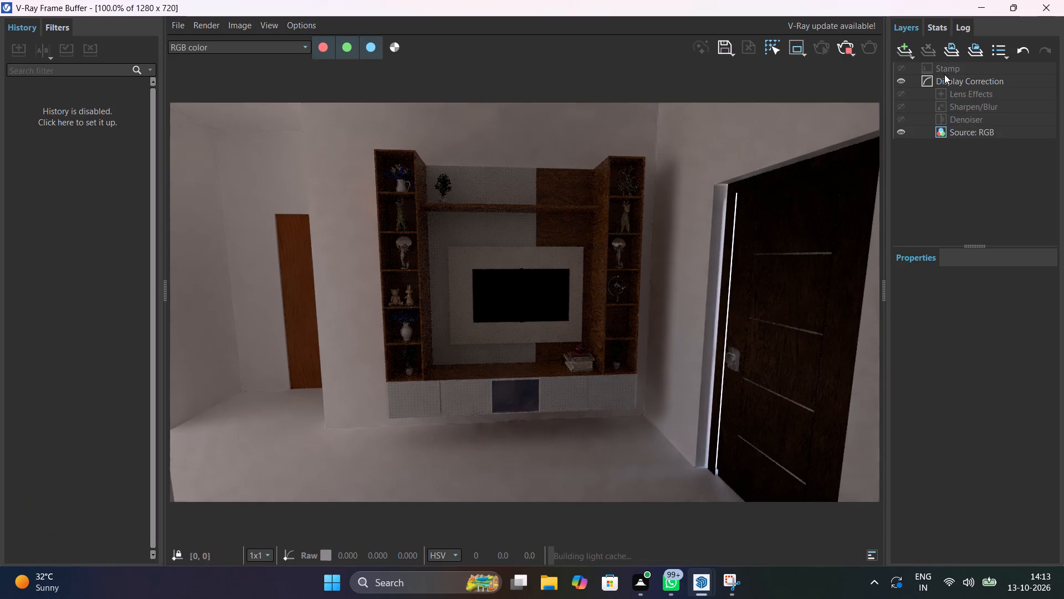
{"action": "left_click", "coordinate": [1055, 9]}
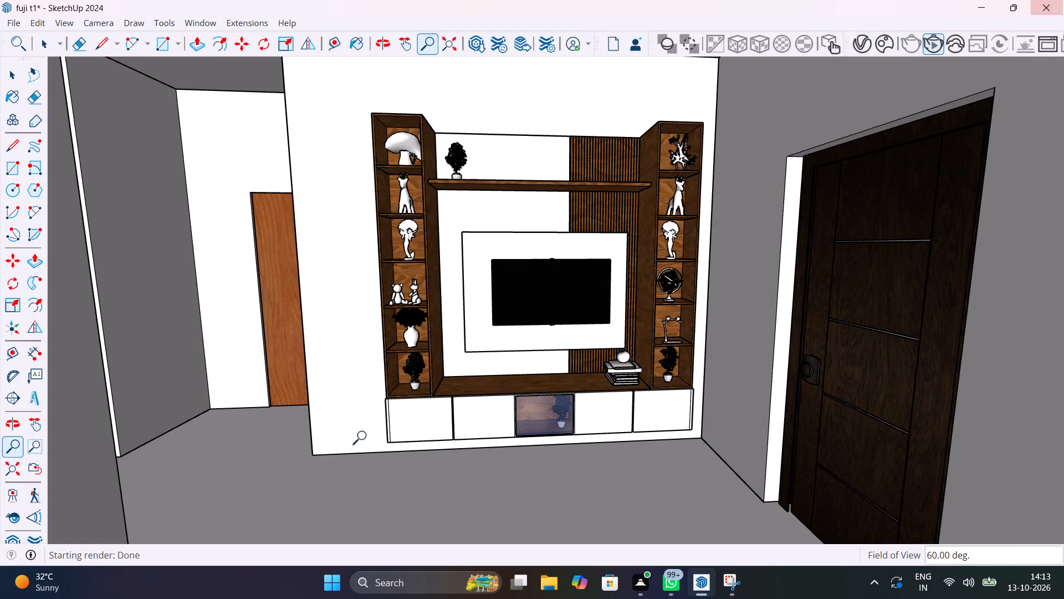
Delete the standing woman scale figure near the model's origin.
{"action": "left_click", "coordinate": [8, 474]}
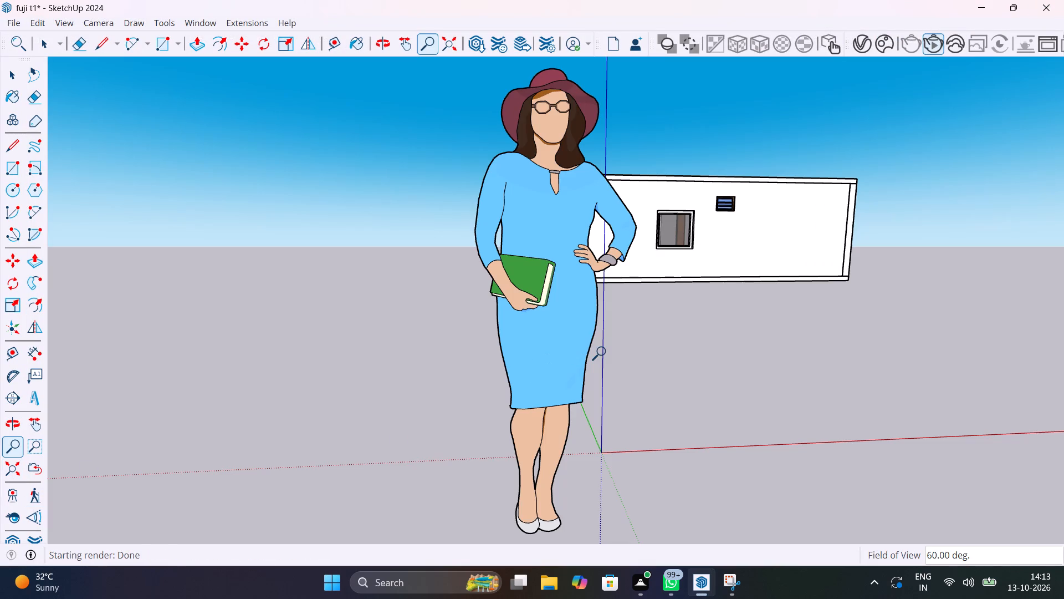
{"action": "key", "text": "space"}
{"action": "left_click", "coordinate": [586, 351]}
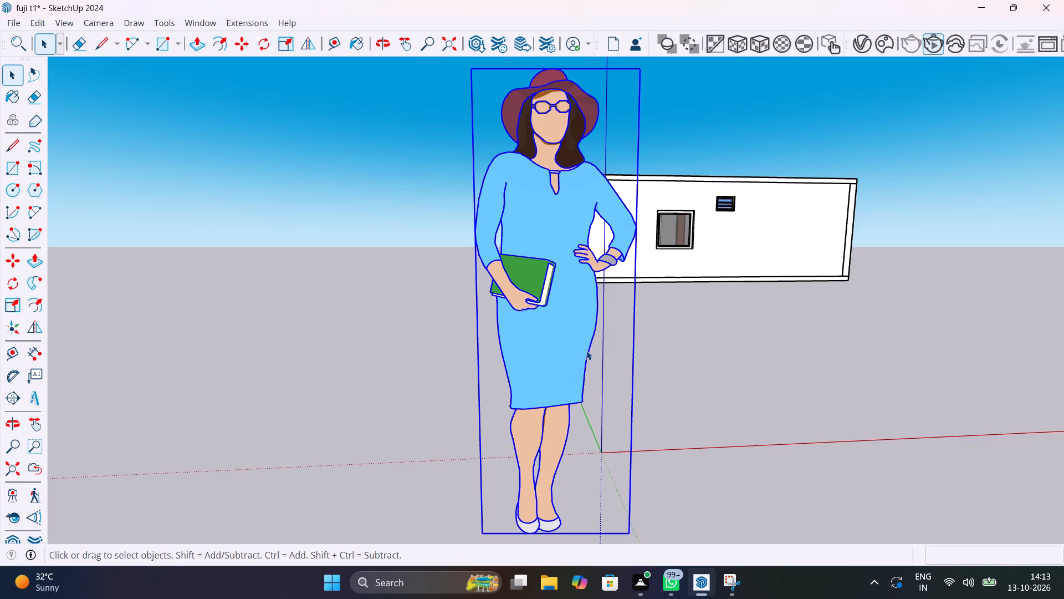
{"action": "key", "text": "Delete"}
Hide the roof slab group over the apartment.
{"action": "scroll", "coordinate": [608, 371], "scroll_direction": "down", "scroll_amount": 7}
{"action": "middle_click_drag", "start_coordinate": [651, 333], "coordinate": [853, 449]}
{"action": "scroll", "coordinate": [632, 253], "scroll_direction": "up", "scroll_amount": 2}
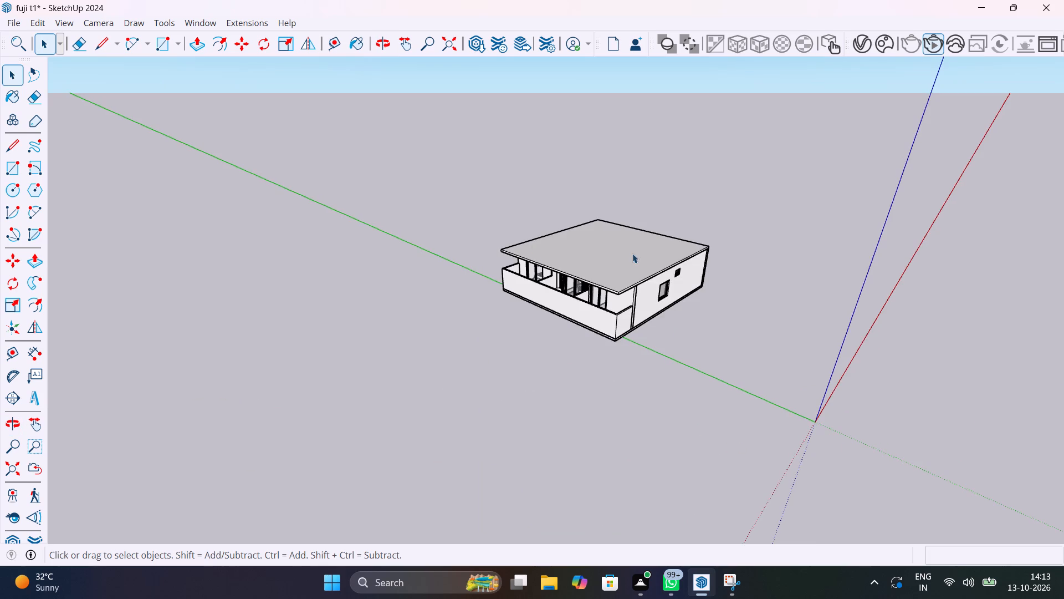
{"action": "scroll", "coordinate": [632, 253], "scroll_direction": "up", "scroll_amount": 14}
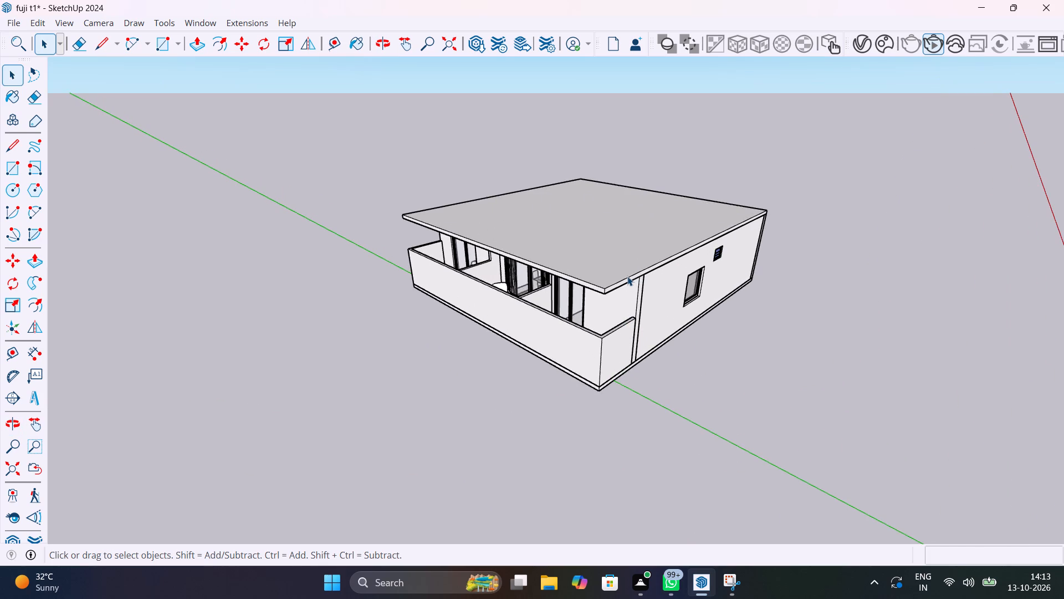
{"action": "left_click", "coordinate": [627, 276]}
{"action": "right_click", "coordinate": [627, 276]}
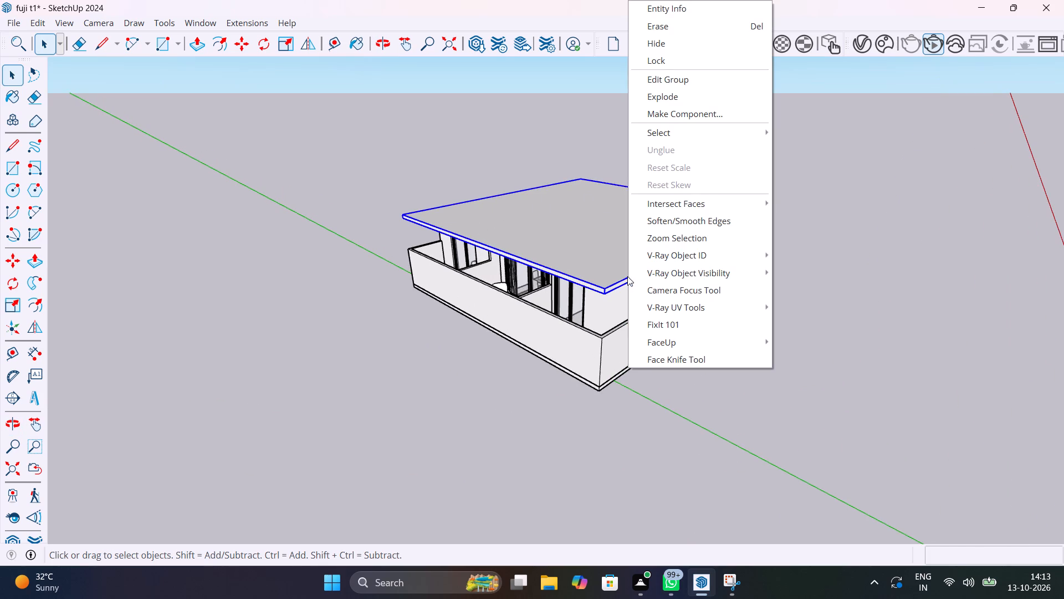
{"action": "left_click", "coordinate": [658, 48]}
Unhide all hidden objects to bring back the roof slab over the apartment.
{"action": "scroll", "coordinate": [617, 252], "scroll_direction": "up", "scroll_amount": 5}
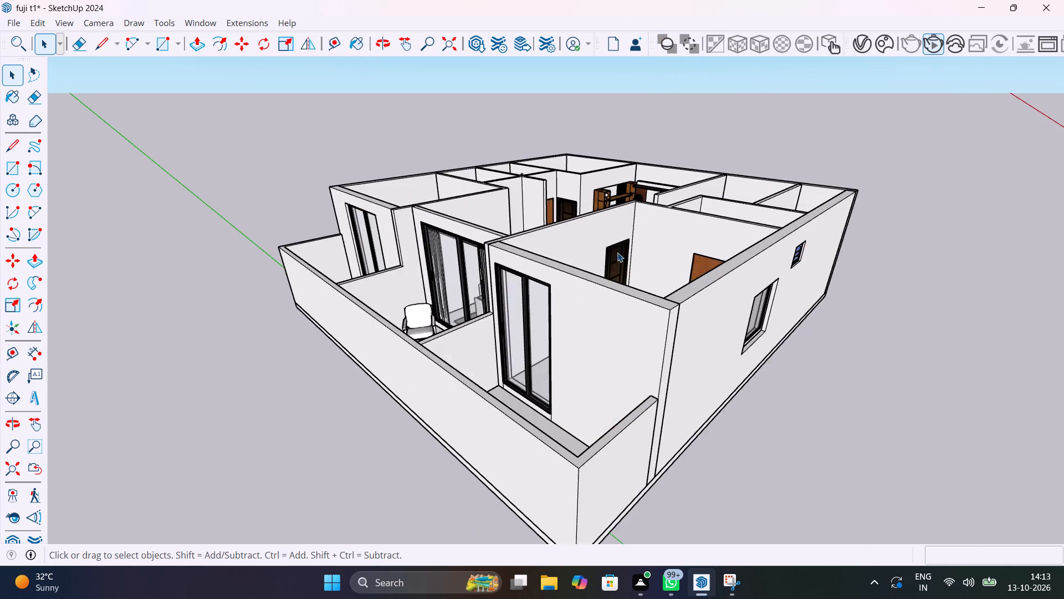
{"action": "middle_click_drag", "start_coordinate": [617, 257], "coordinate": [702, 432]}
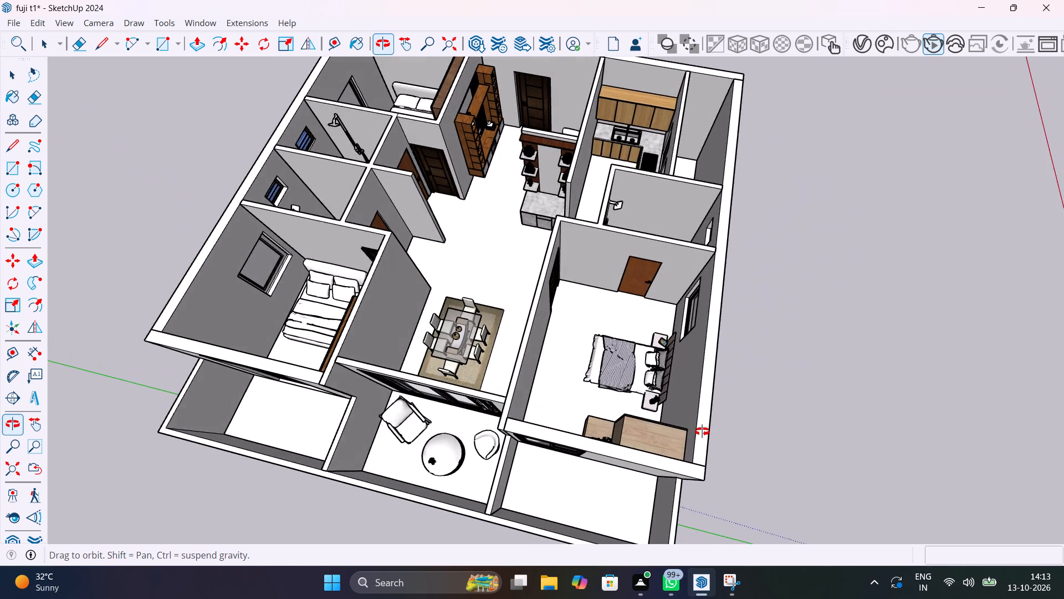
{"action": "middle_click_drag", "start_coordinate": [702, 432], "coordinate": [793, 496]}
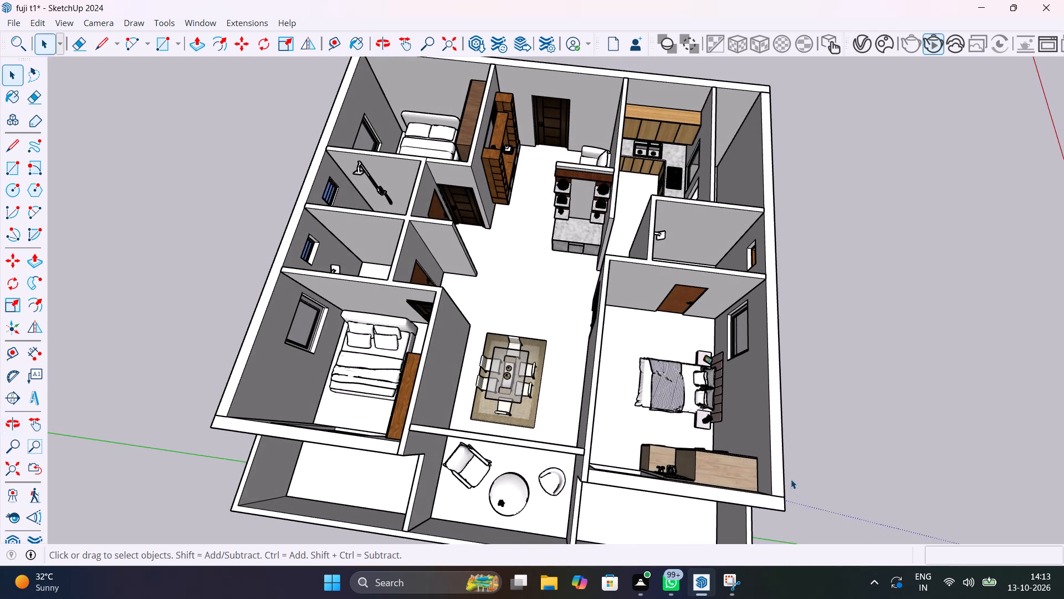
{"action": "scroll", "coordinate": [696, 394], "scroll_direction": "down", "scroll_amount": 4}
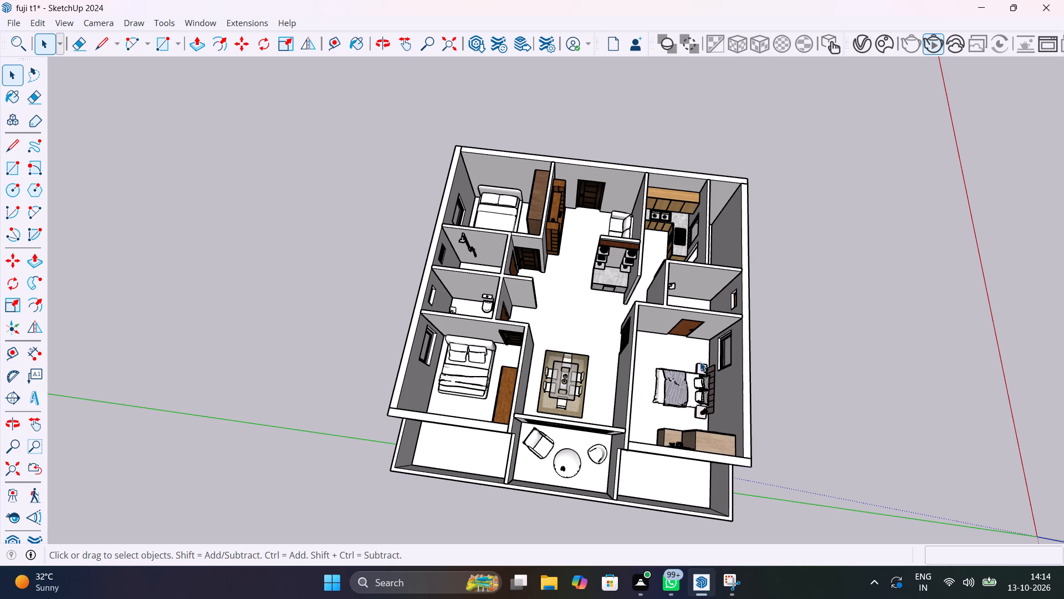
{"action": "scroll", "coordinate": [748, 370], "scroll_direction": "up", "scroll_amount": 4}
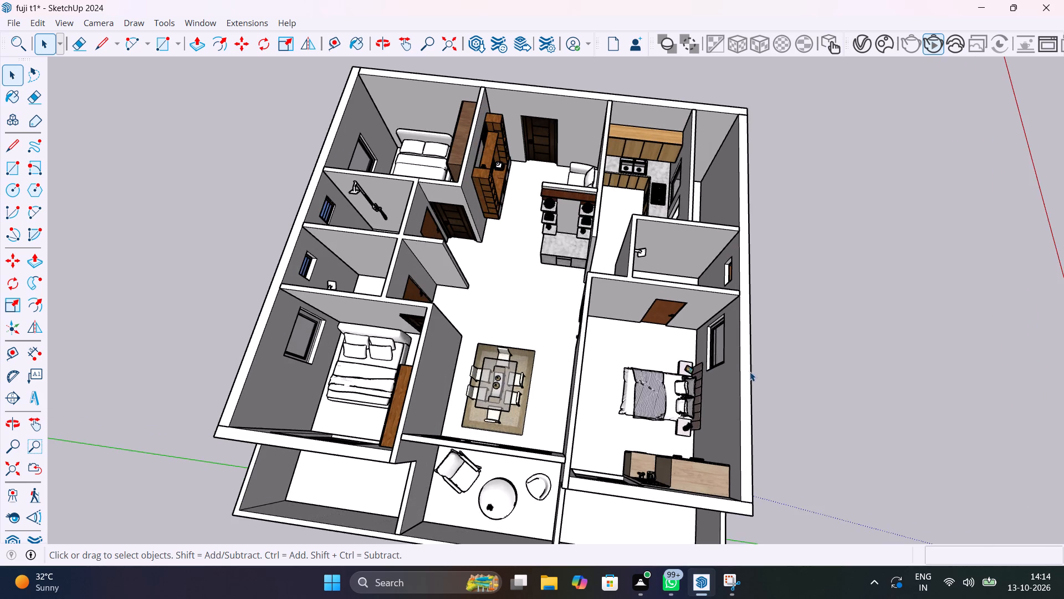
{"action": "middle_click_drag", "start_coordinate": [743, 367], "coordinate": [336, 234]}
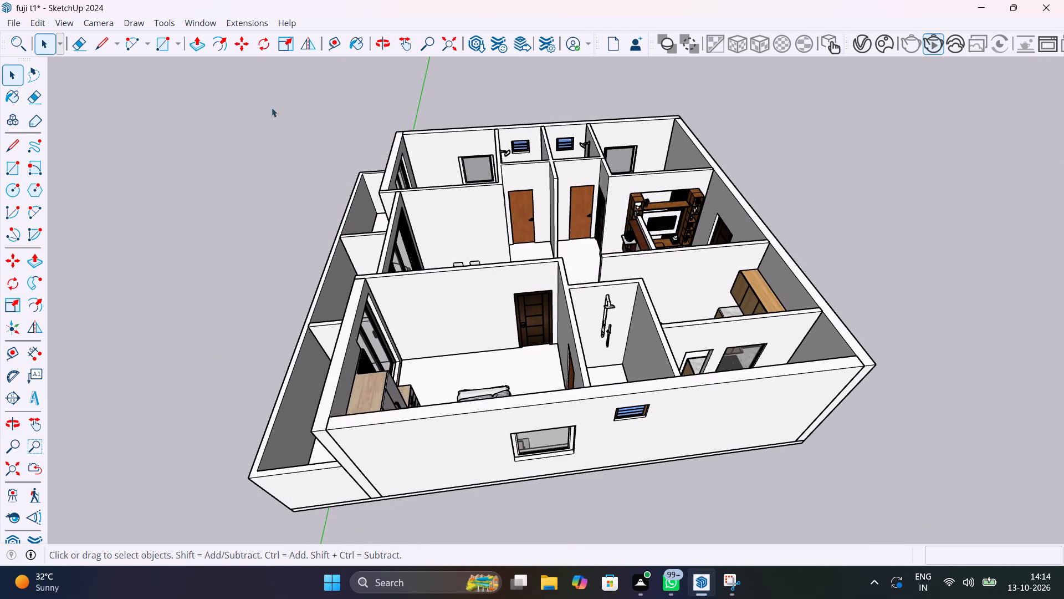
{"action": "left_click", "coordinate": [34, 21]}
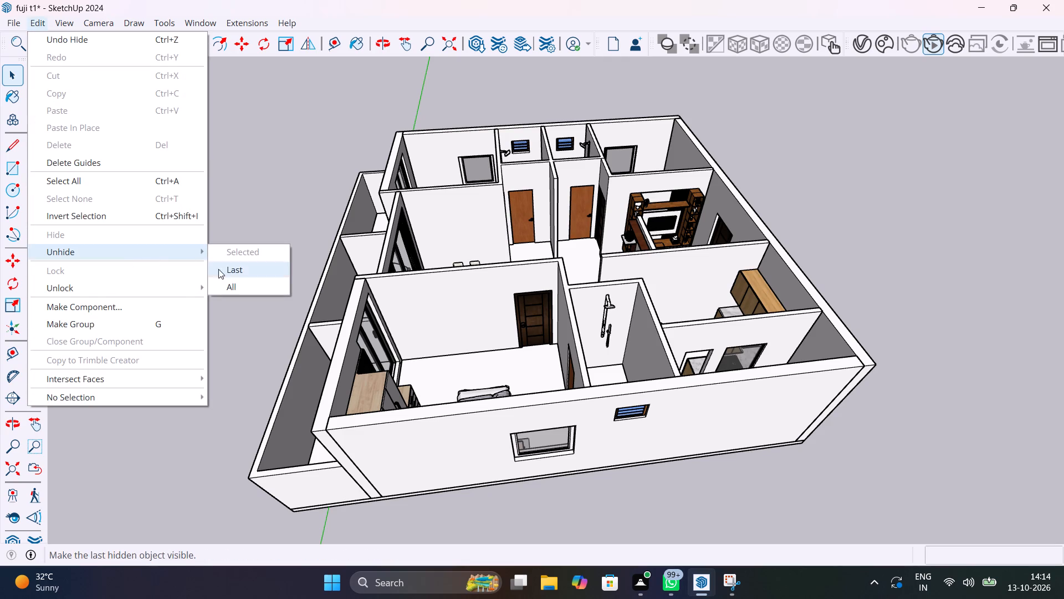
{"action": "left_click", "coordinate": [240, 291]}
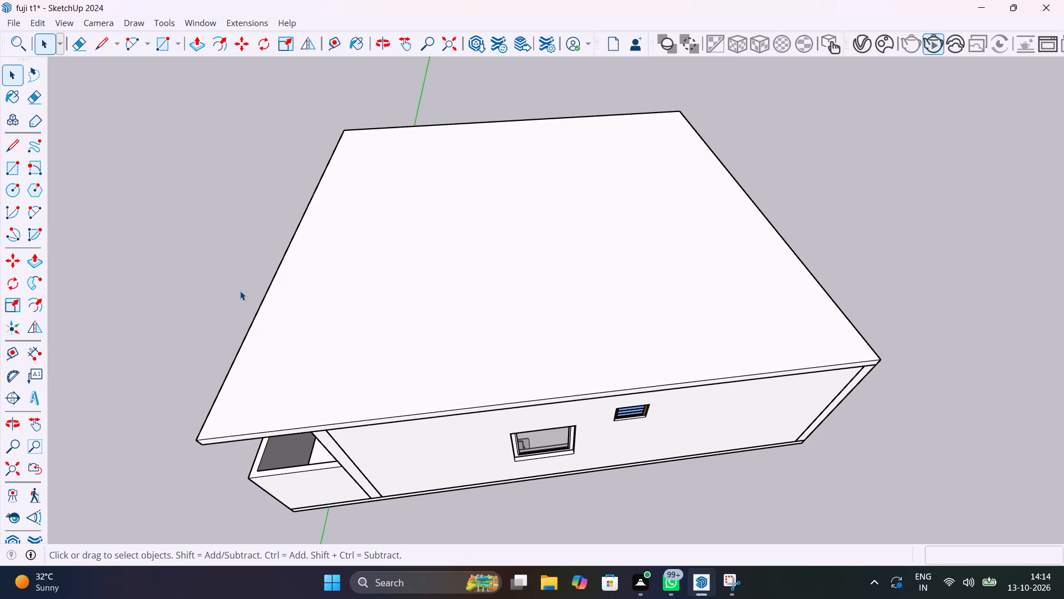
Examine the exterior of the roofed apartment from all around, including the balconies, side windows and main entrance wall.
{"action": "middle_click_drag", "start_coordinate": [444, 354], "coordinate": [695, 232]}
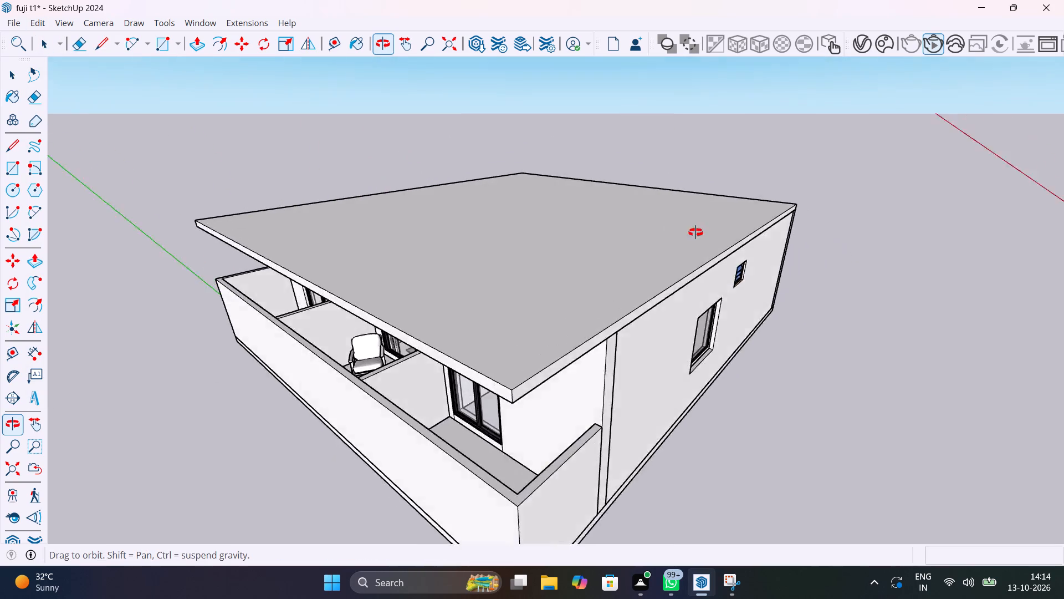
{"action": "middle_click_drag", "start_coordinate": [695, 232], "coordinate": [678, 229]}
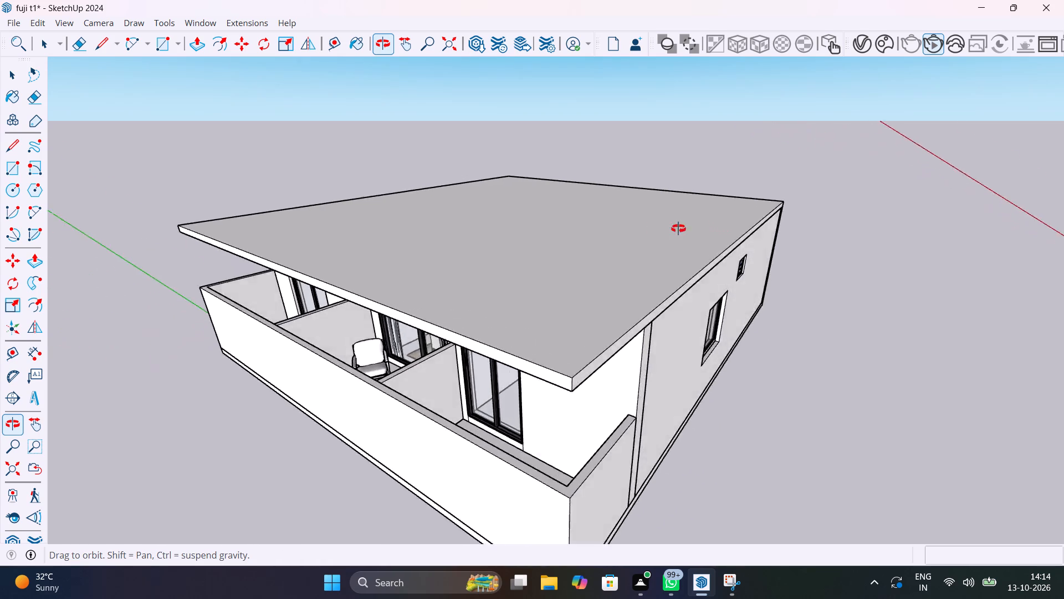
{"action": "middle_click_drag", "start_coordinate": [678, 229], "coordinate": [167, 252]}
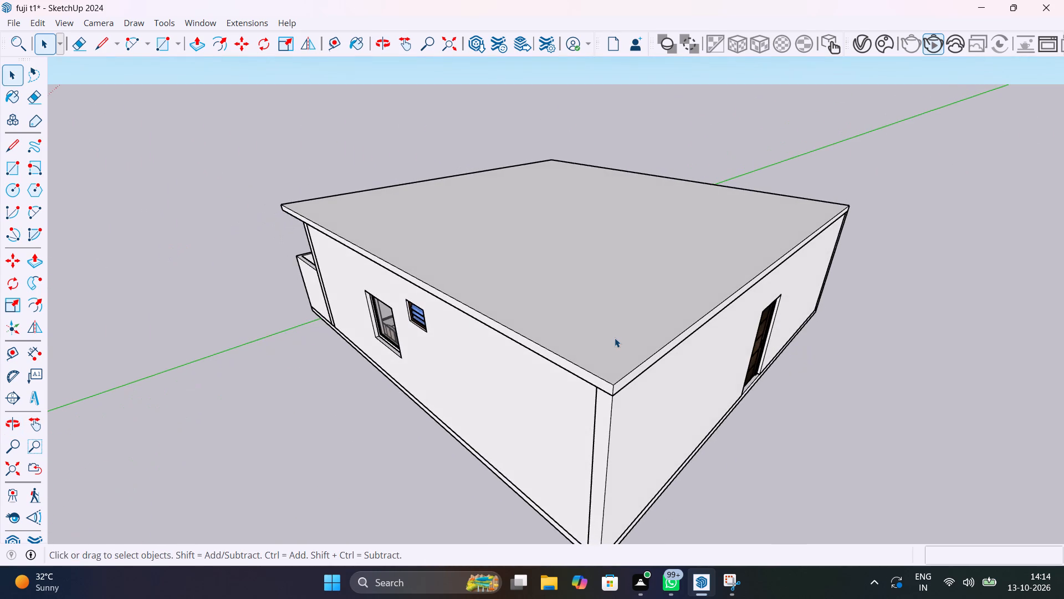
{"action": "scroll", "coordinate": [615, 338], "scroll_direction": "down", "scroll_amount": 2}
{"action": "middle_click_drag", "start_coordinate": [686, 355], "coordinate": [534, 324]}
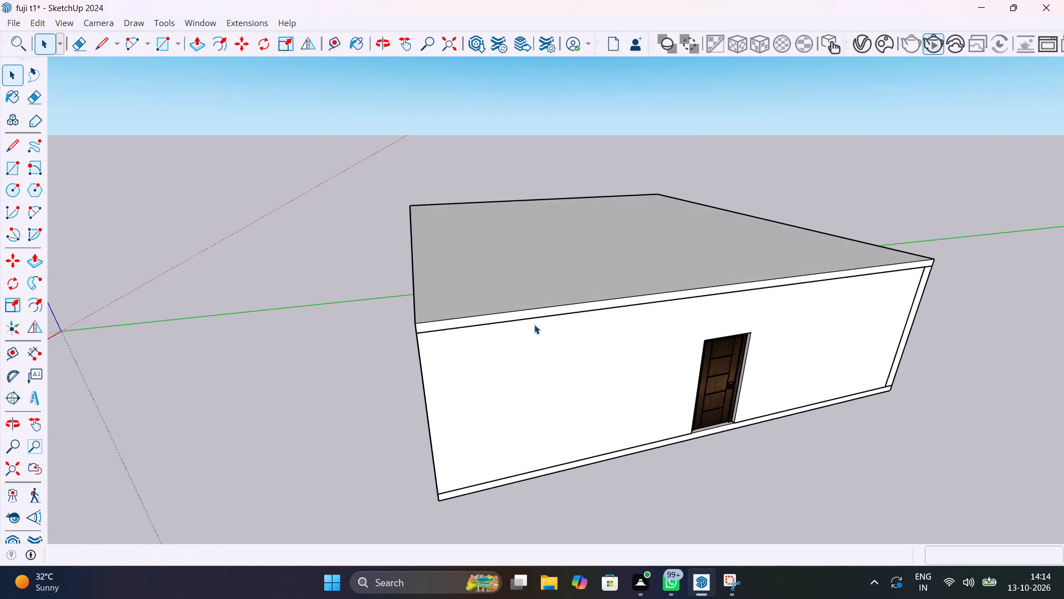
{"action": "scroll", "coordinate": [581, 399], "scroll_direction": "down", "scroll_amount": 4}
{"action": "middle_click_drag", "start_coordinate": [580, 408], "coordinate": [647, 401]}
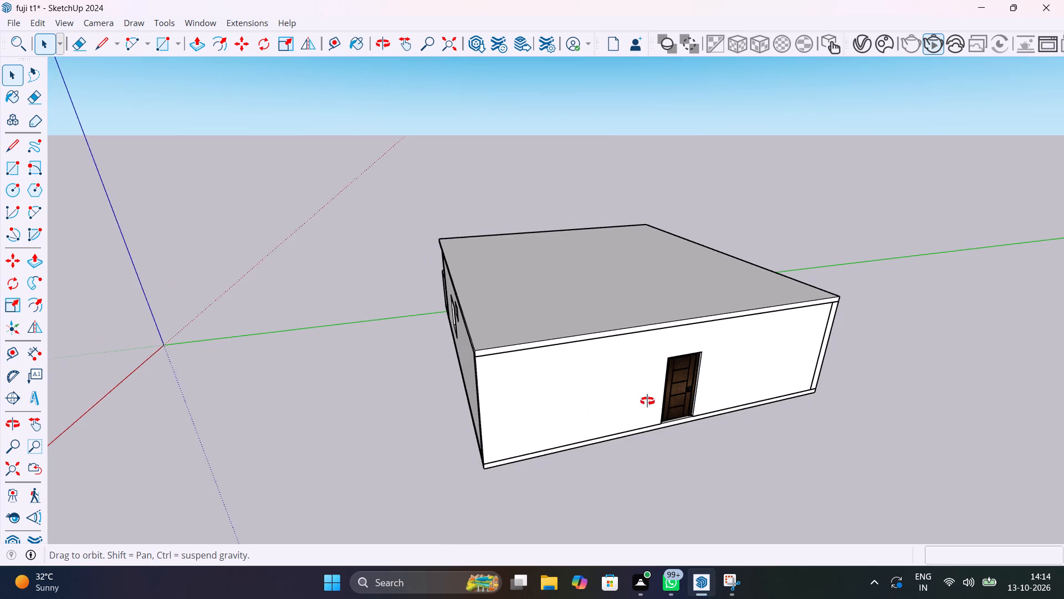
{"action": "middle_click_drag", "start_coordinate": [647, 401], "coordinate": [699, 429]}
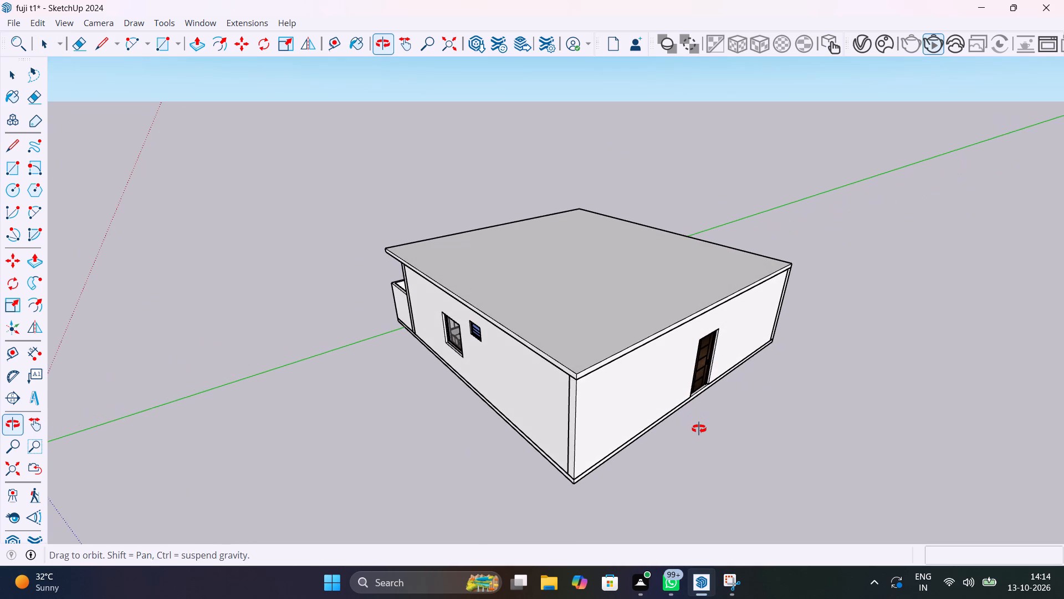
{"action": "middle_click_drag", "start_coordinate": [699, 429], "coordinate": [699, 431]}
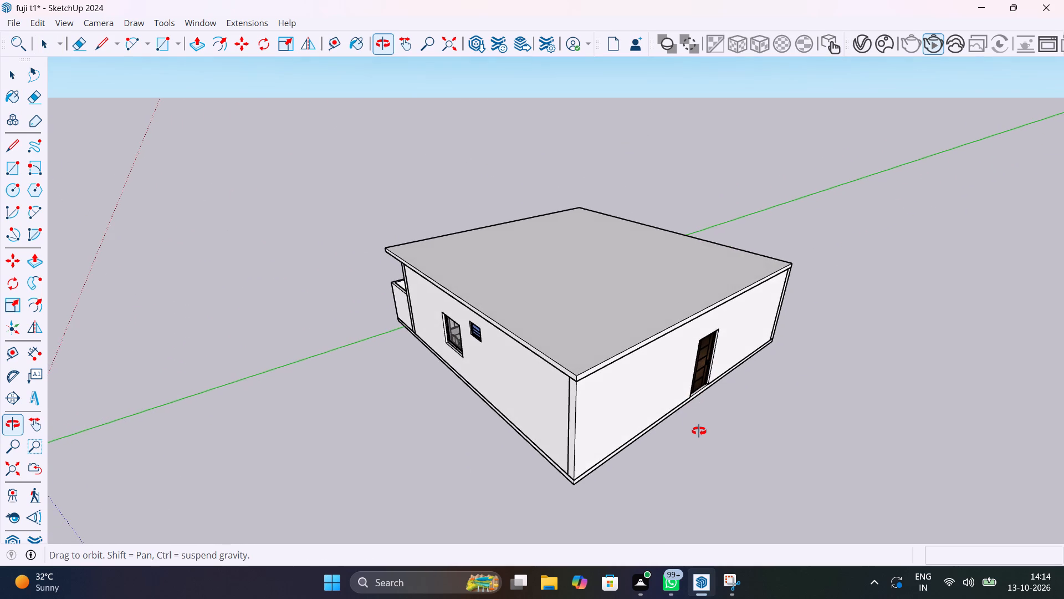
{"action": "middle_click_drag", "start_coordinate": [699, 431], "coordinate": [903, 432]}
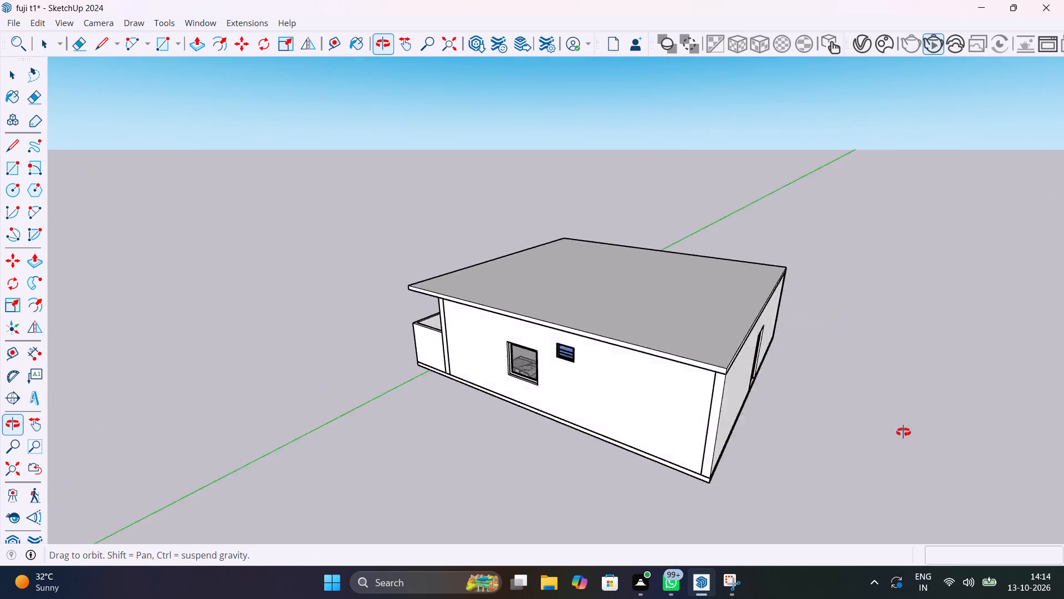
{"action": "middle_click_drag", "start_coordinate": [903, 432], "coordinate": [945, 432]}
{"action": "scroll", "coordinate": [459, 298], "scroll_direction": "up", "scroll_amount": 5}
{"action": "middle_click_drag", "start_coordinate": [445, 351], "coordinate": [776, 407]}
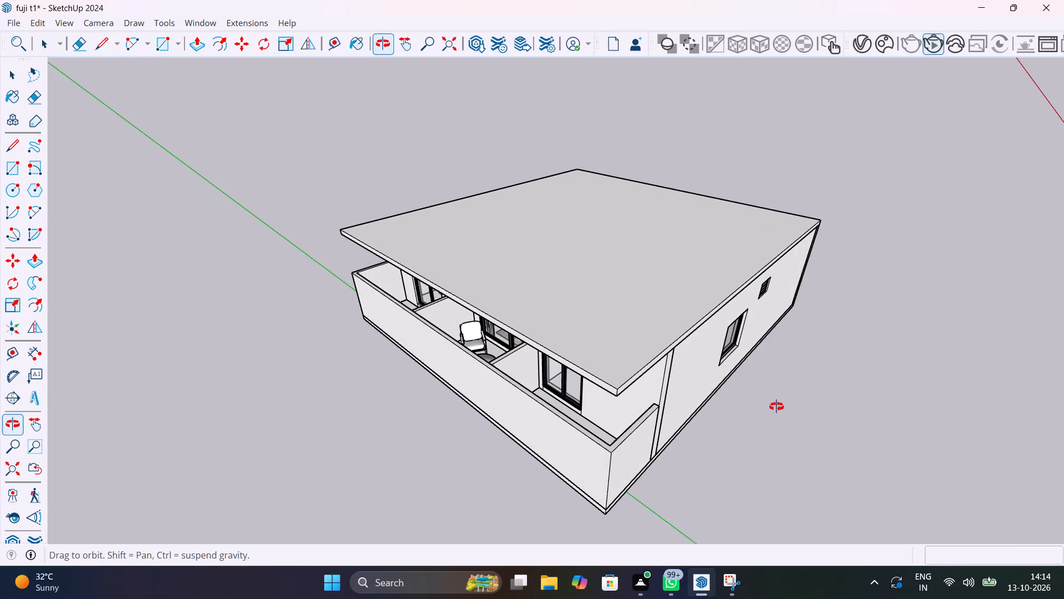
{"action": "middle_click_drag", "start_coordinate": [776, 407], "coordinate": [840, 423]}
{"action": "scroll", "coordinate": [553, 310], "scroll_direction": "up", "scroll_amount": 4}
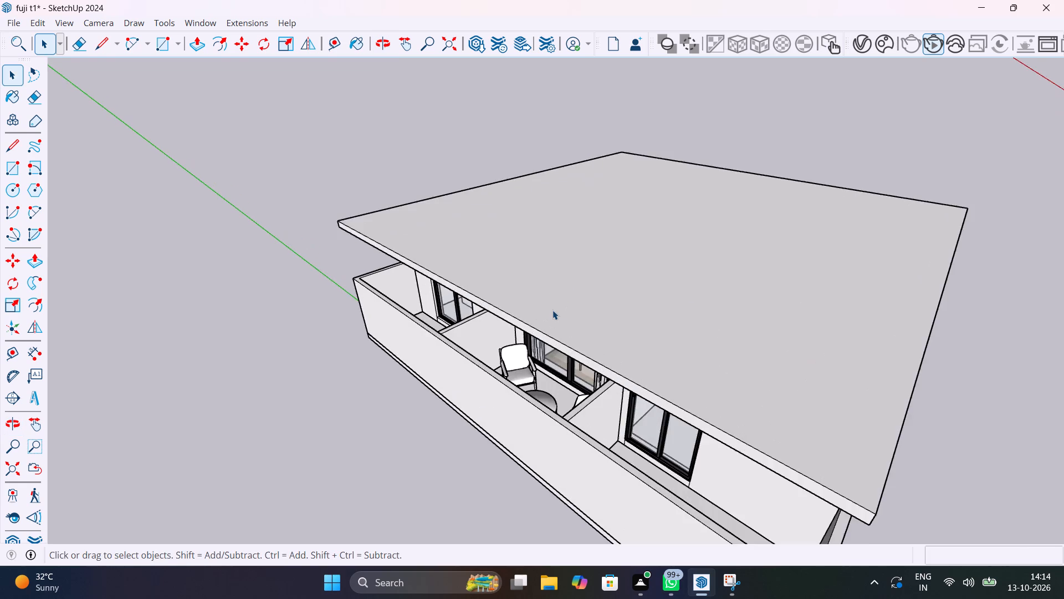
{"action": "middle_click_drag", "start_coordinate": [551, 313], "coordinate": [816, 243]}
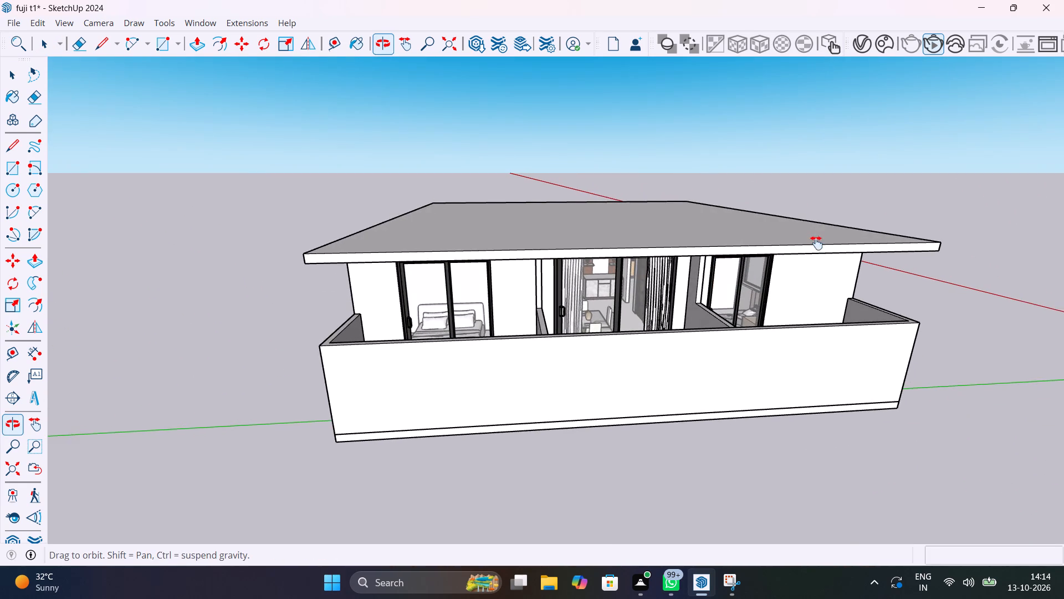
{"action": "middle_click_drag", "start_coordinate": [816, 243], "coordinate": [356, 329]}
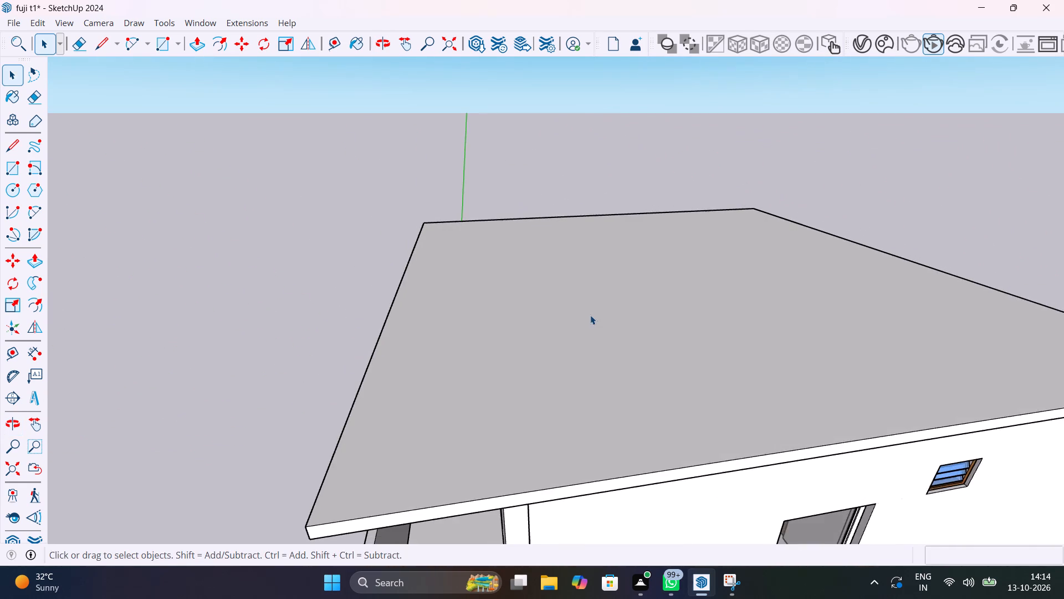
{"action": "scroll", "coordinate": [590, 315], "scroll_direction": "down", "scroll_amount": 8}
{"action": "middle_click_drag", "start_coordinate": [745, 343], "coordinate": [648, 334]}
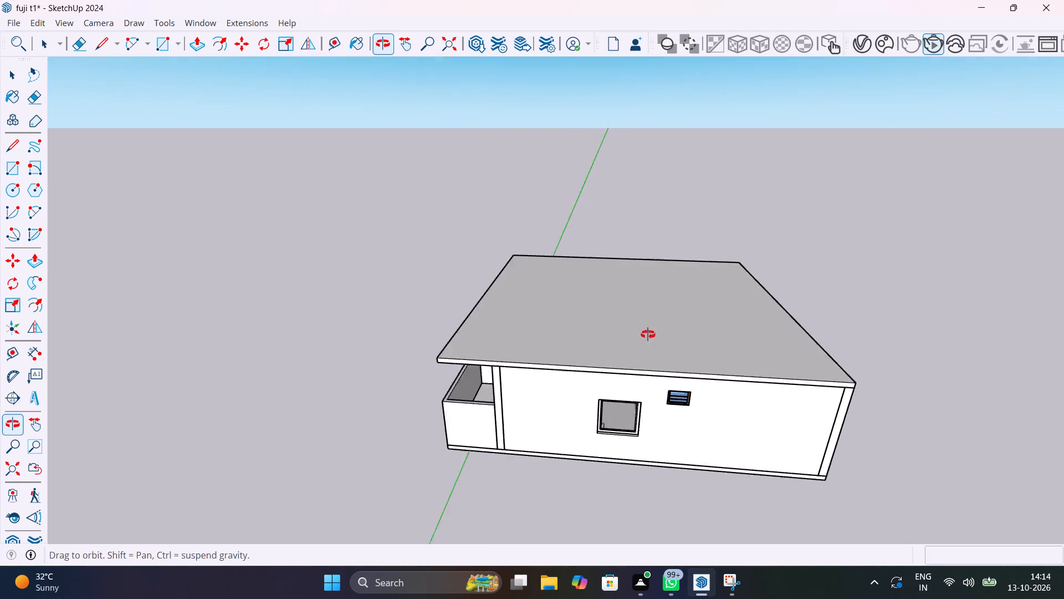
Examine the main entrance wall, its door and the adjoining side wall of the roofed apartment from outside.
{"action": "middle_click_drag", "start_coordinate": [648, 334], "coordinate": [241, 243]}
{"action": "scroll", "coordinate": [542, 362], "scroll_direction": "up", "scroll_amount": 8}
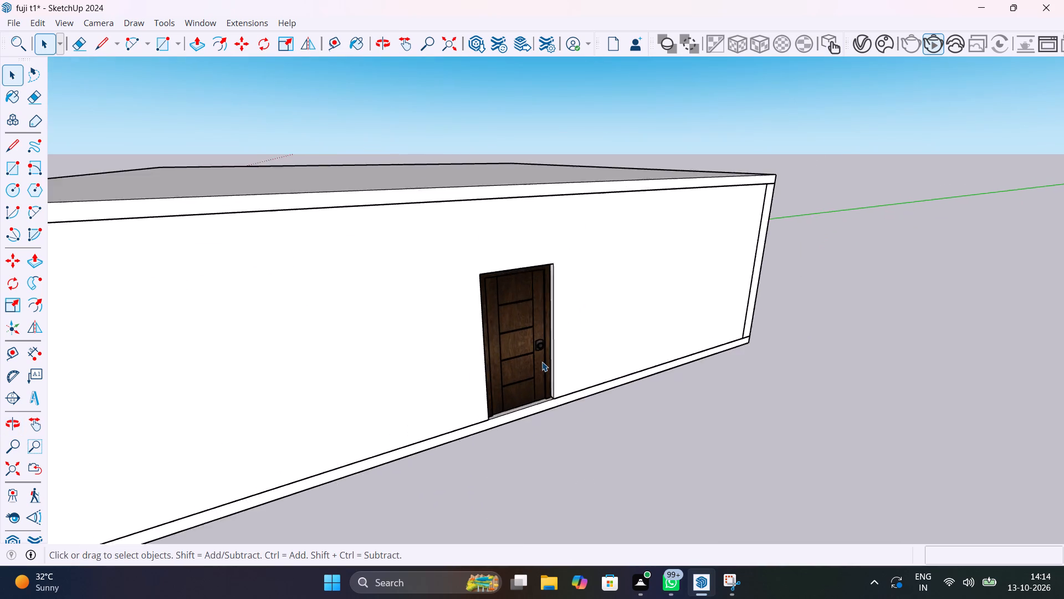
{"action": "scroll", "coordinate": [542, 362], "scroll_direction": "up", "scroll_amount": 2}
{"action": "scroll", "coordinate": [541, 362], "scroll_direction": "down", "scroll_amount": 4}
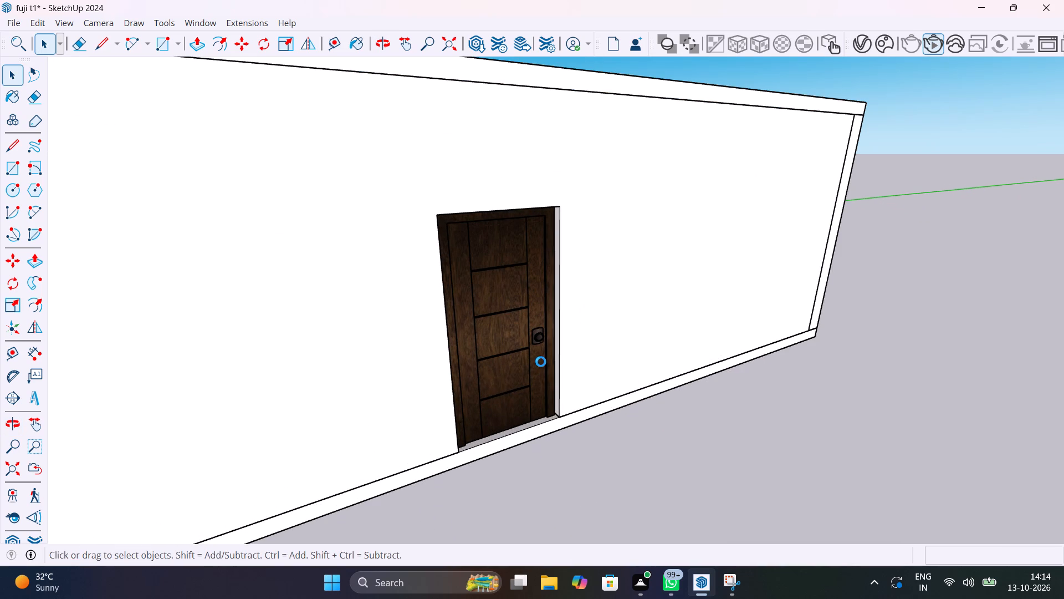
{"action": "scroll", "coordinate": [541, 362], "scroll_direction": "down", "scroll_amount": 13}
{"action": "middle_click_drag", "start_coordinate": [538, 366], "coordinate": [672, 367]}
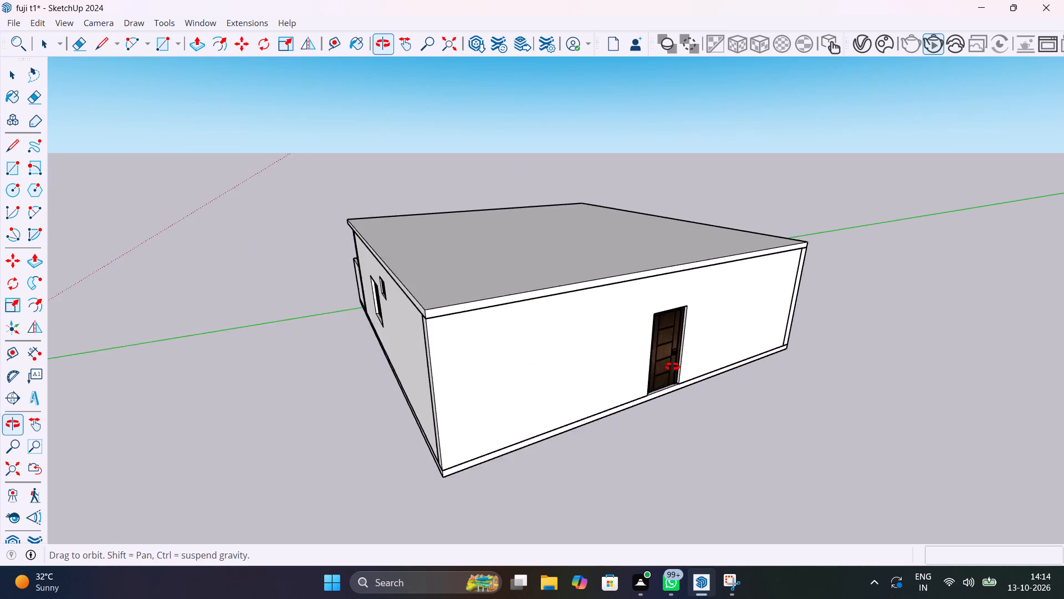
{"action": "middle_click_drag", "start_coordinate": [672, 367], "coordinate": [712, 351]}
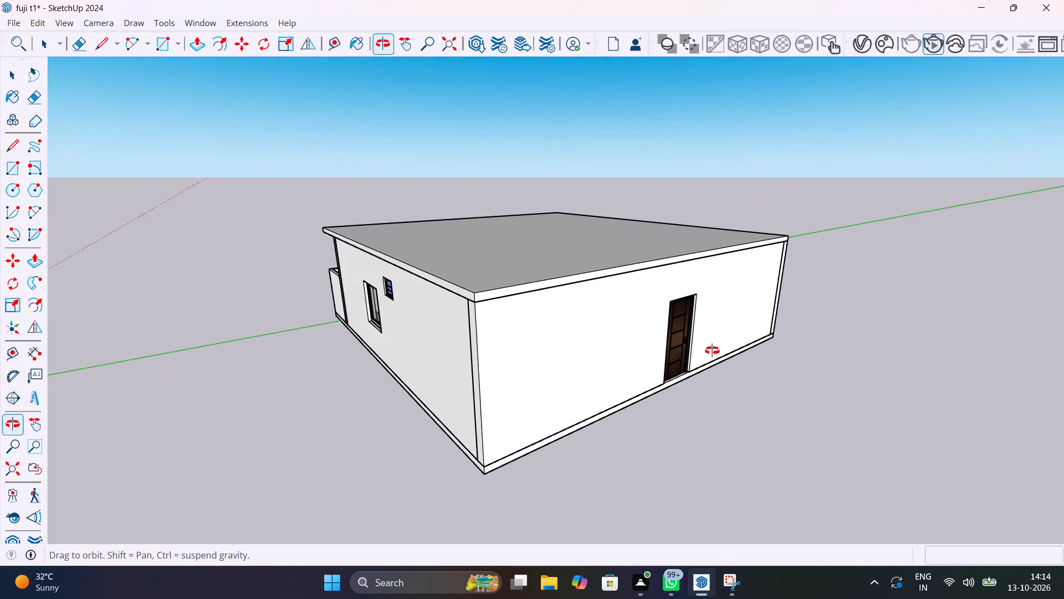
{"action": "middle_click_drag", "start_coordinate": [712, 351], "coordinate": [712, 351]}
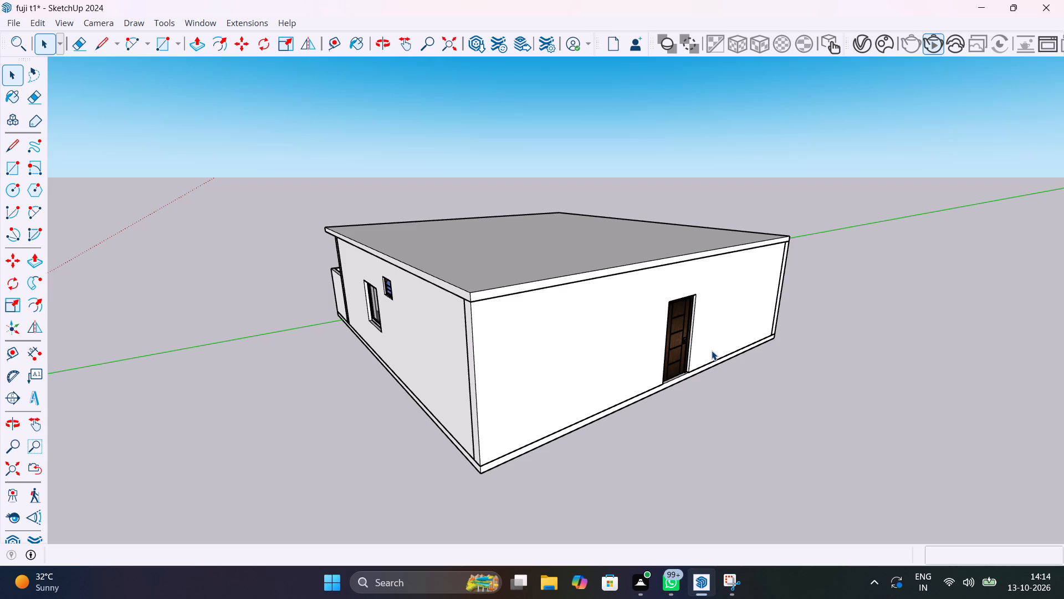
{"action": "scroll", "coordinate": [568, 432], "scroll_direction": "down", "scroll_amount": 1}
{"action": "middle_click_drag", "start_coordinate": [568, 432], "coordinate": [563, 429]}
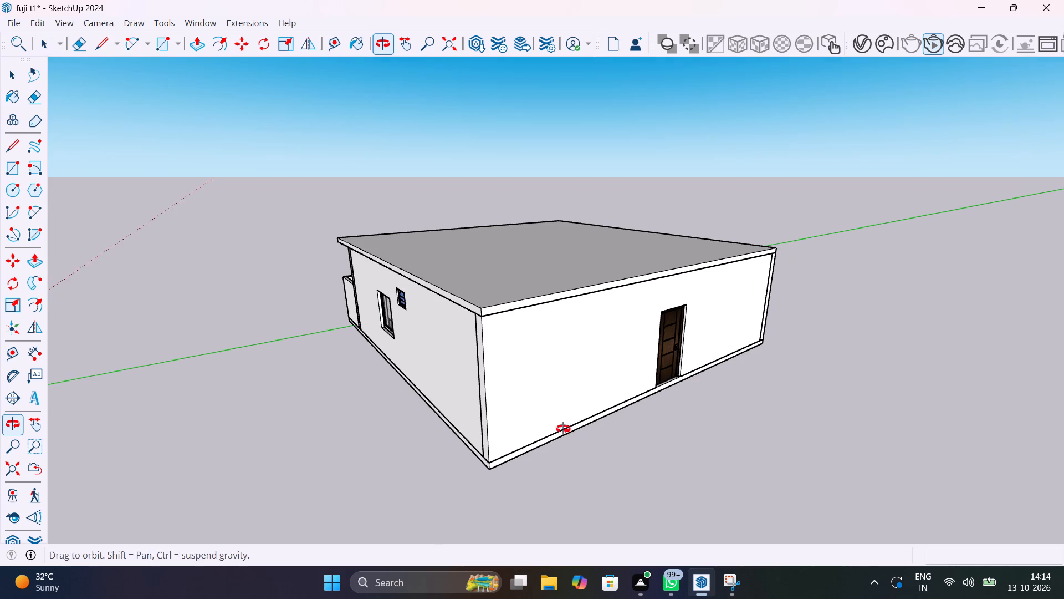
{"action": "middle_click_drag", "start_coordinate": [563, 429], "coordinate": [547, 414]}
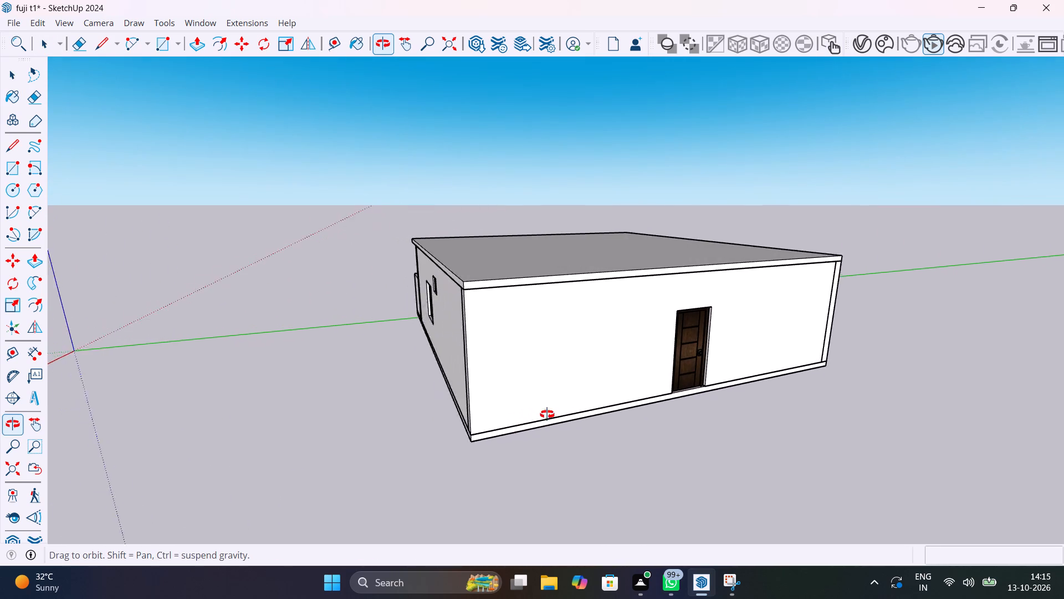
{"action": "middle_click_drag", "start_coordinate": [547, 414], "coordinate": [576, 451]}
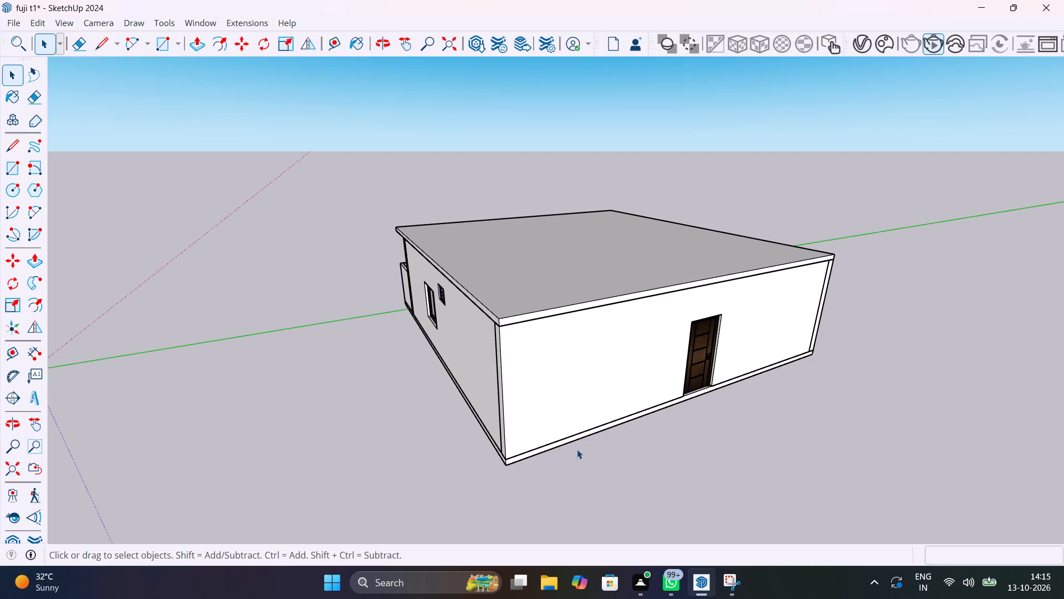
Open the floor slab group and push/pull its edge face along the main entrance wall outward by 5'.
{"action": "scroll", "coordinate": [570, 446], "scroll_direction": "up", "scroll_amount": 6}
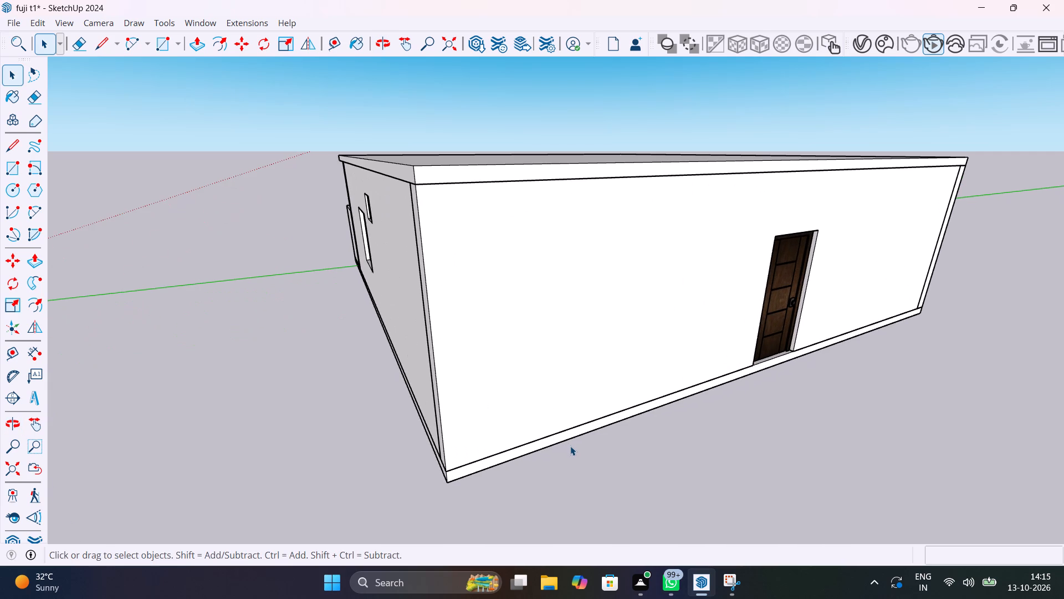
{"action": "middle_click_drag", "start_coordinate": [570, 446], "coordinate": [647, 417]}
{"action": "left_click", "coordinate": [630, 411]}
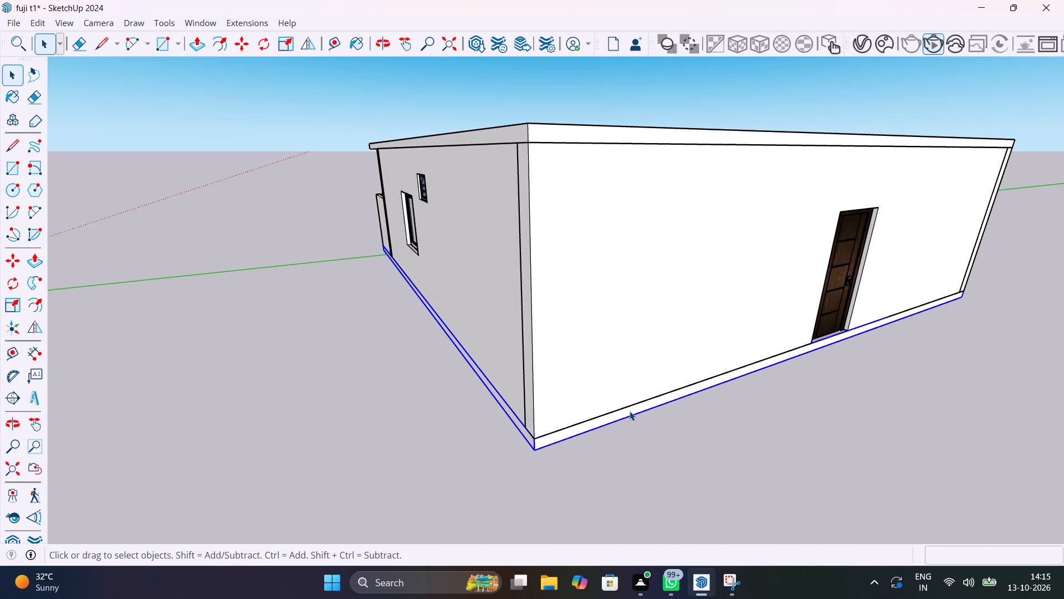
{"action": "double_click", "coordinate": [630, 411]}
{"action": "left_click", "coordinate": [630, 411]}
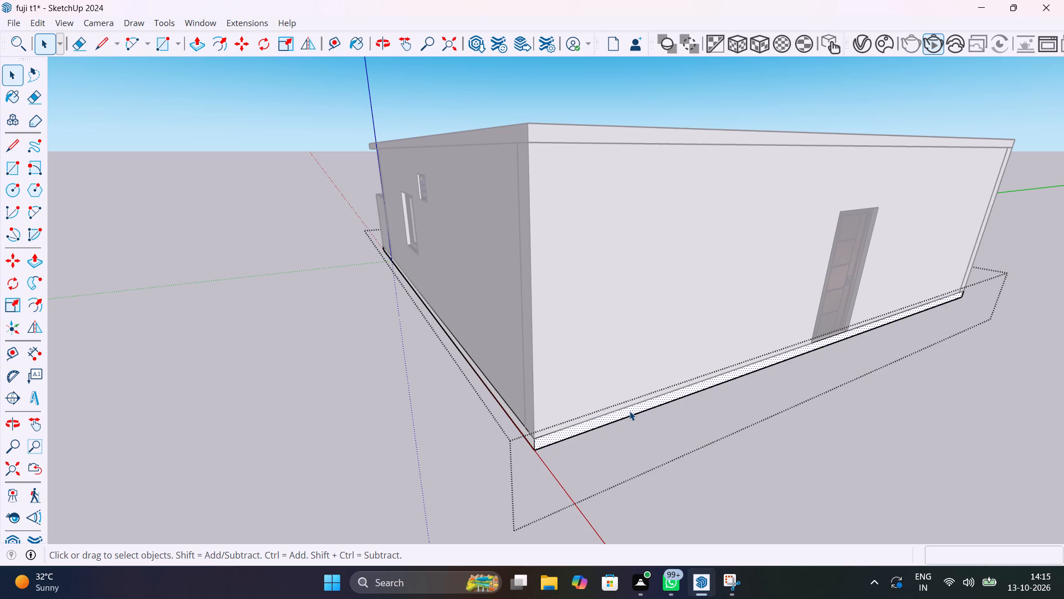
{"action": "key", "text": "p"}
{"action": "left_click", "coordinate": [630, 411]}
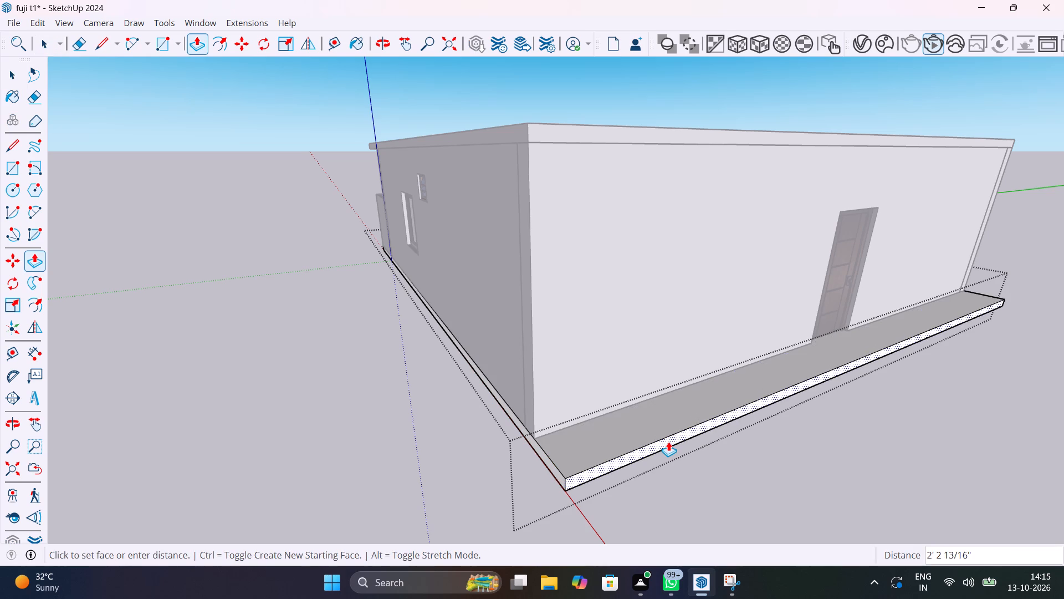
{"action": "type", "text": "5;"}
{"action": "key", "text": "BackSpace"}
{"action": "key", "text": "apostrophe"}
{"action": "key", "text": "Return"}
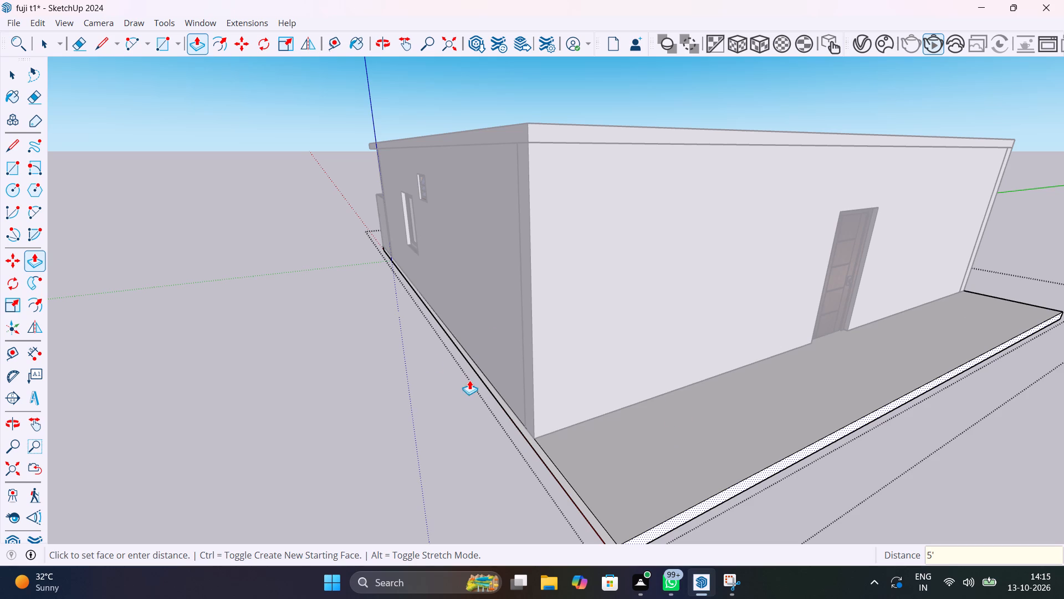
Extend the floor slab 5' outward along the adjoining side wall with one window and one ventilator.
{"action": "scroll", "coordinate": [495, 377], "scroll_direction": "up", "scroll_amount": 10}
{"action": "key", "text": "space"}
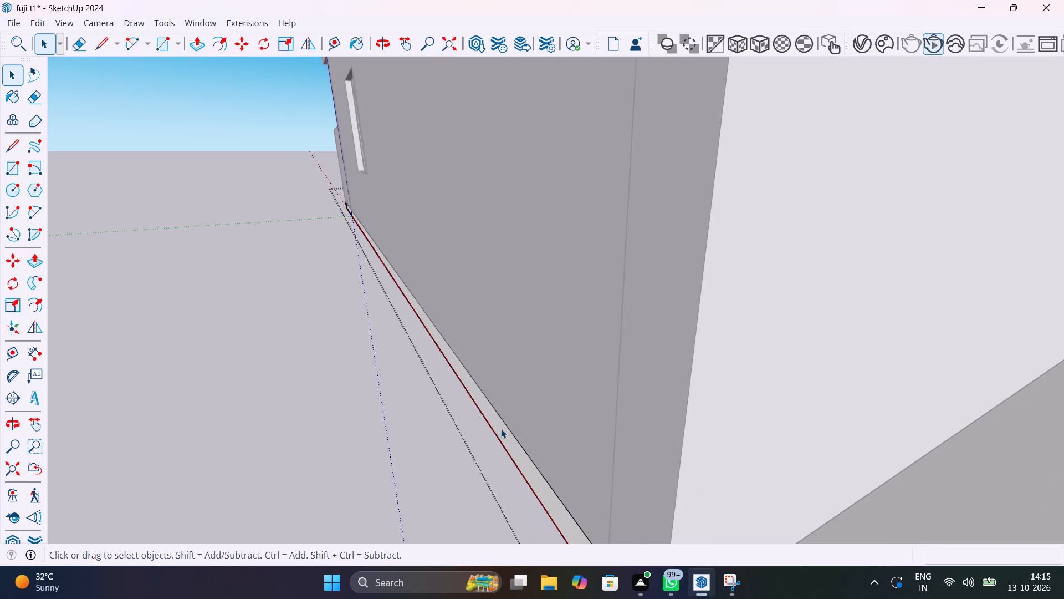
{"action": "left_click", "coordinate": [502, 429]}
{"action": "key", "text": "p"}
{"action": "left_click", "coordinate": [502, 429]}
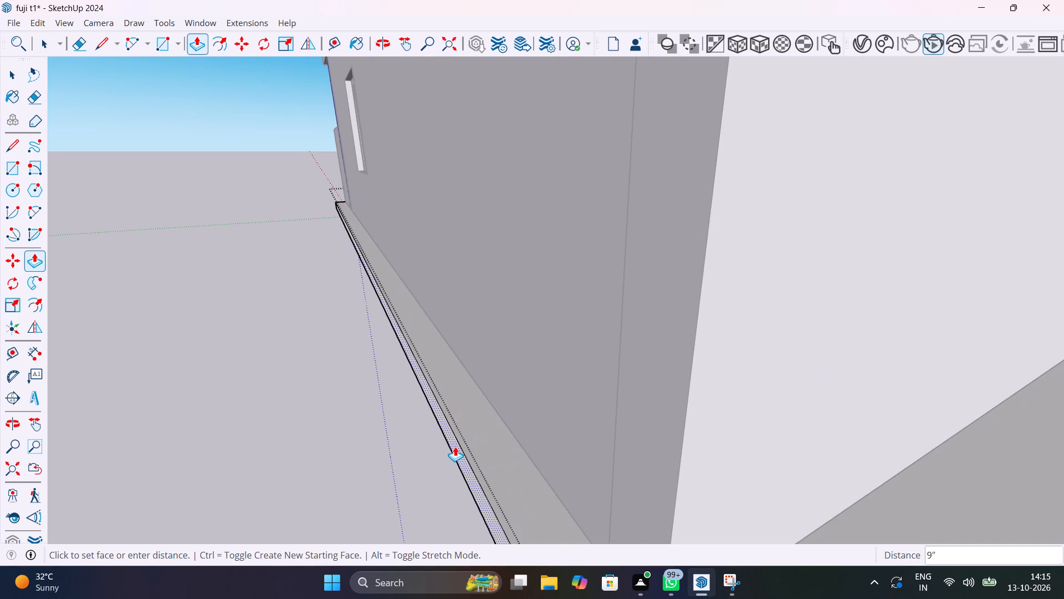
{"action": "type", "text": "5'"}
{"action": "key", "text": "Return"}
Extend the floor slab 5' outward along the opposite side wall with two windows and two ventilators, and close the group.
{"action": "scroll", "coordinate": [456, 448], "scroll_direction": "down", "scroll_amount": 16}
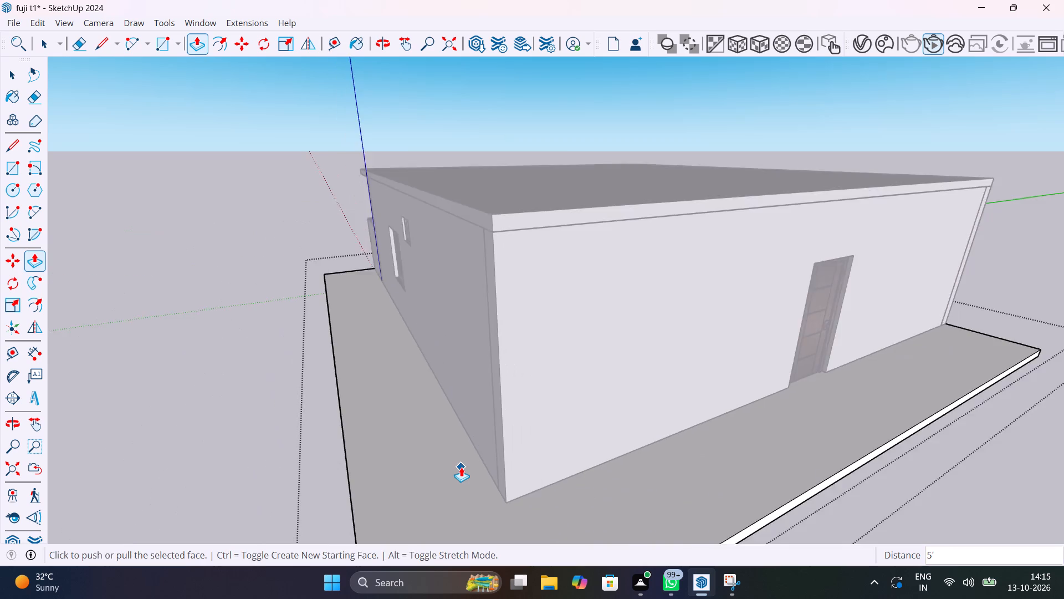
{"action": "scroll", "coordinate": [461, 467], "scroll_direction": "down", "scroll_amount": 4}
{"action": "middle_click_drag", "start_coordinate": [623, 487], "coordinate": [482, 498]}
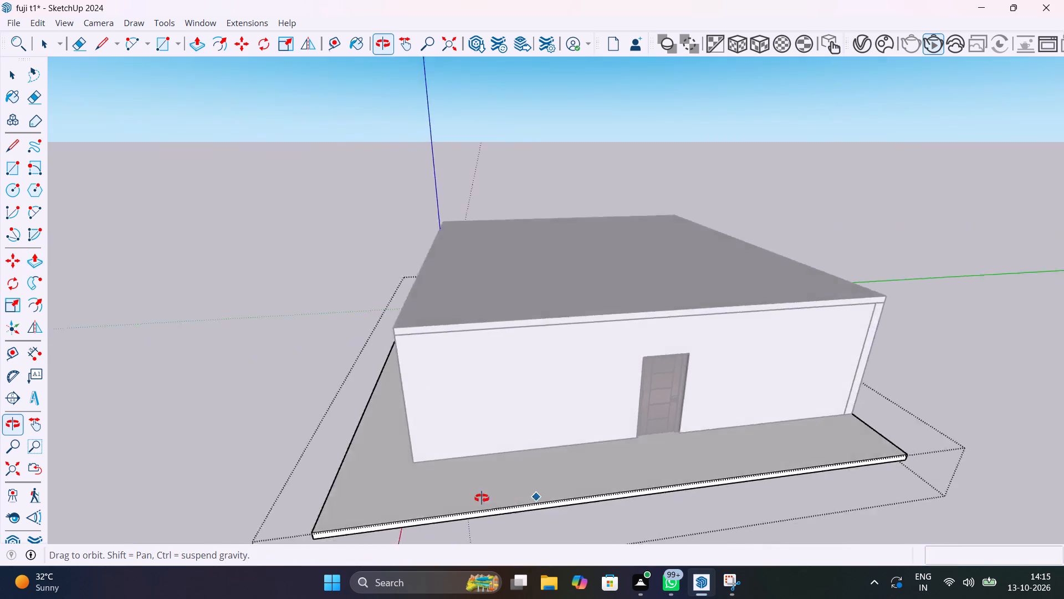
{"action": "middle_click_drag", "start_coordinate": [482, 498], "coordinate": [314, 527]}
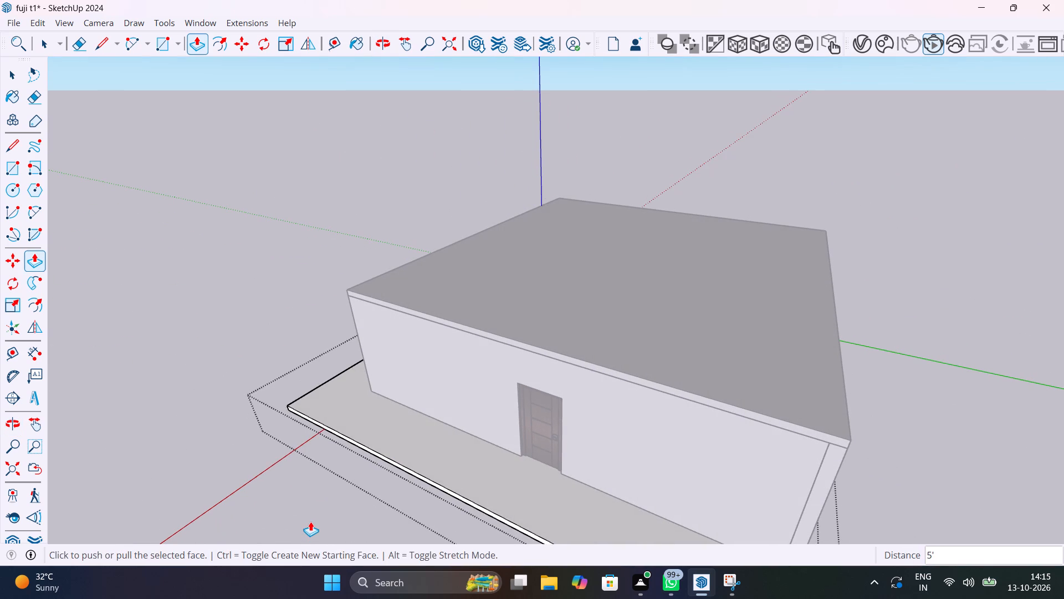
{"action": "scroll", "coordinate": [543, 510], "scroll_direction": "down", "scroll_amount": 5}
{"action": "middle_click_drag", "start_coordinate": [547, 505], "coordinate": [539, 500]}
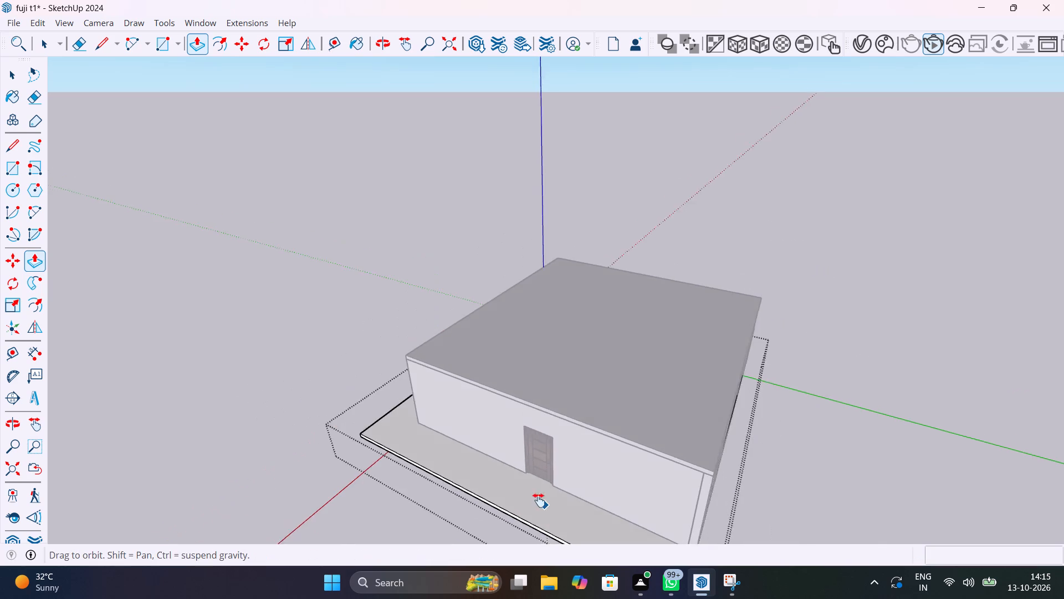
{"action": "middle_click_drag", "start_coordinate": [539, 500], "coordinate": [284, 414]}
{"action": "scroll", "coordinate": [422, 441], "scroll_direction": "up", "scroll_amount": 10}
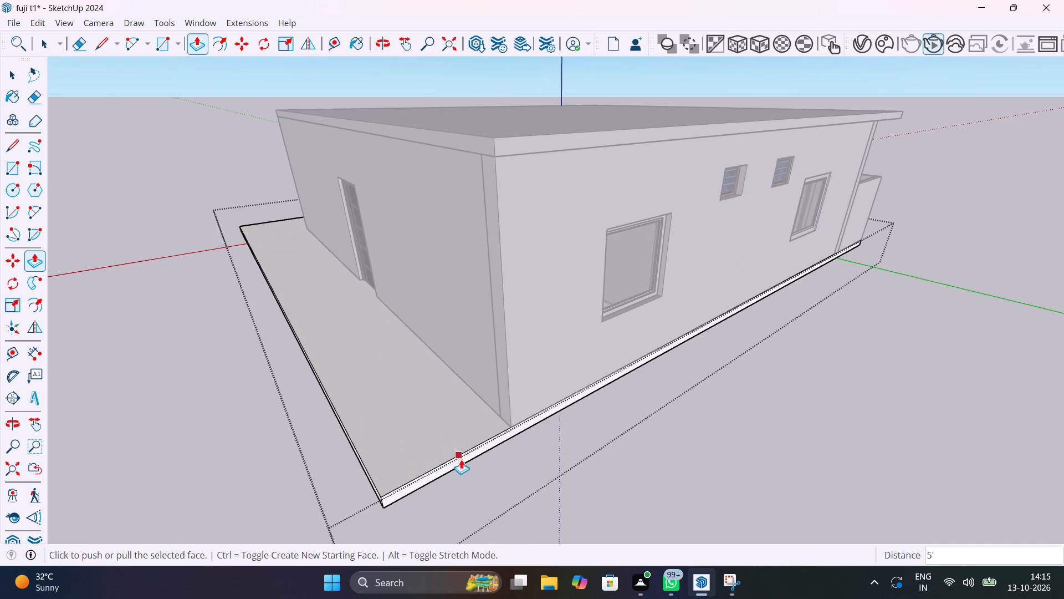
{"action": "scroll", "coordinate": [460, 465], "scroll_direction": "up", "scroll_amount": 4}
{"action": "key", "text": "space"}
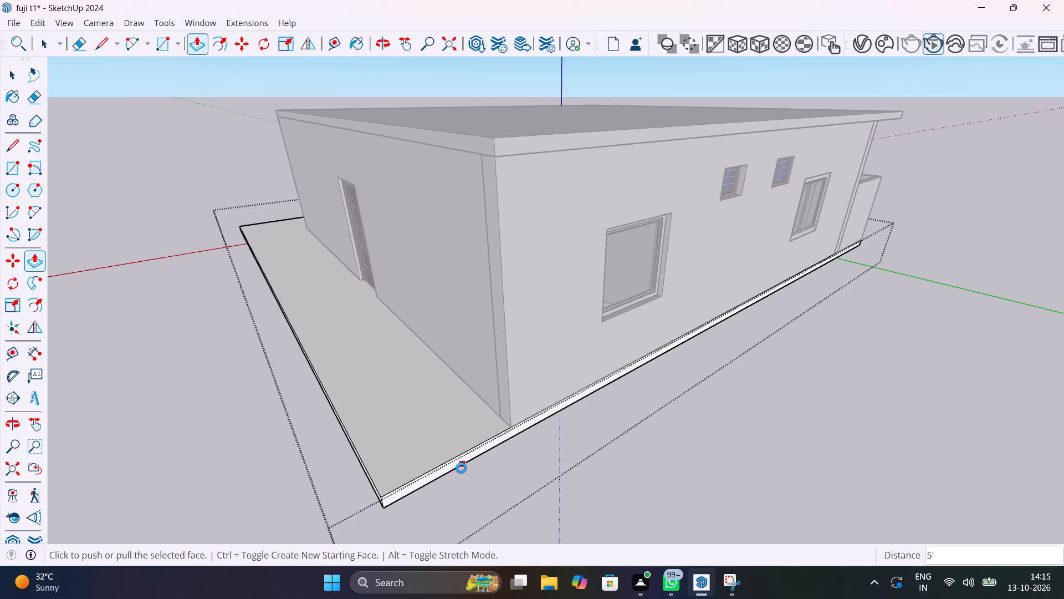
{"action": "key", "text": "space"}
{"action": "scroll", "coordinate": [463, 460], "scroll_direction": "up", "scroll_amount": 5}
{"action": "left_click", "coordinate": [463, 460]}
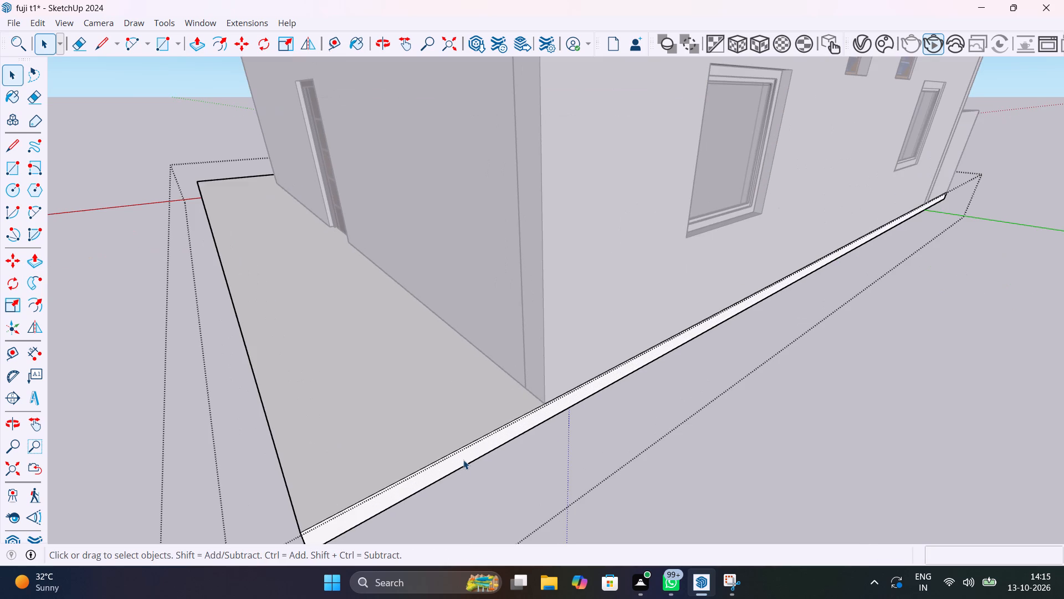
{"action": "key", "text": "p"}
{"action": "left_click", "coordinate": [463, 460]}
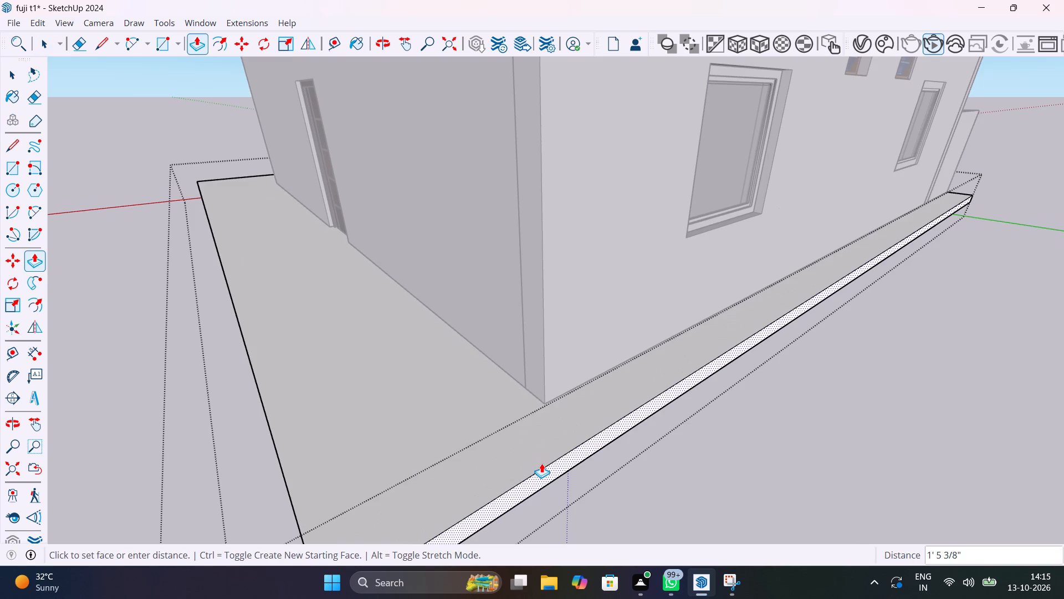
{"action": "type", "text": "5'"}
{"action": "key", "text": "Return"}
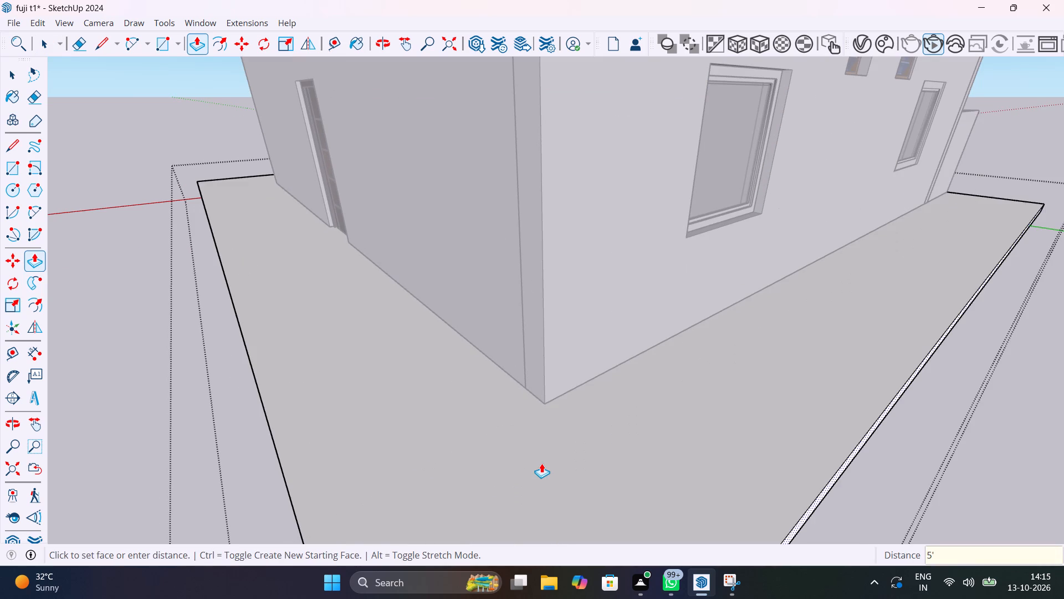
{"action": "key", "text": "space"}
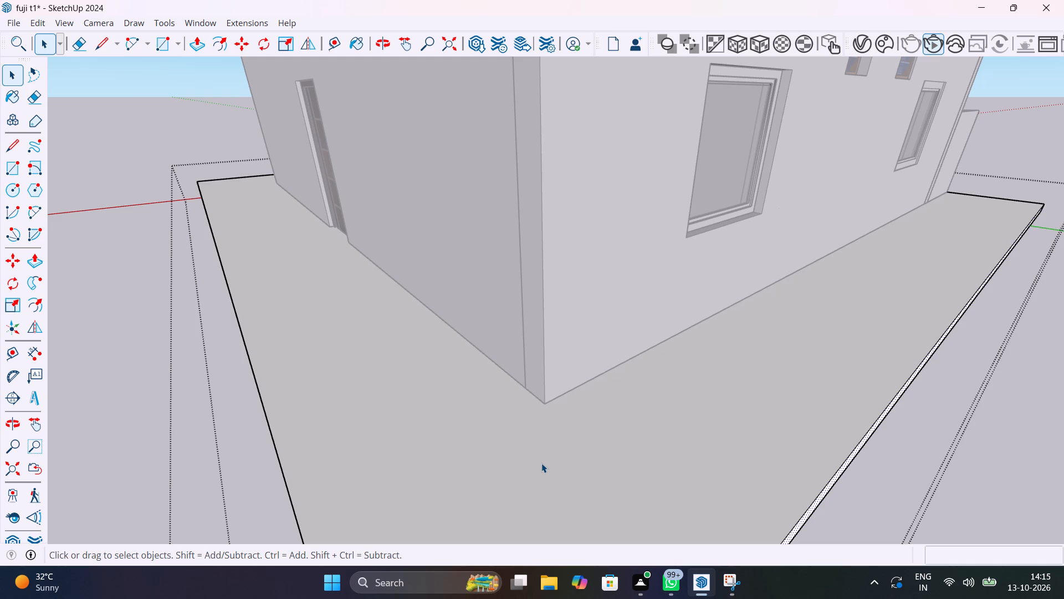
{"action": "scroll", "coordinate": [541, 463], "scroll_direction": "down", "scroll_amount": 11}
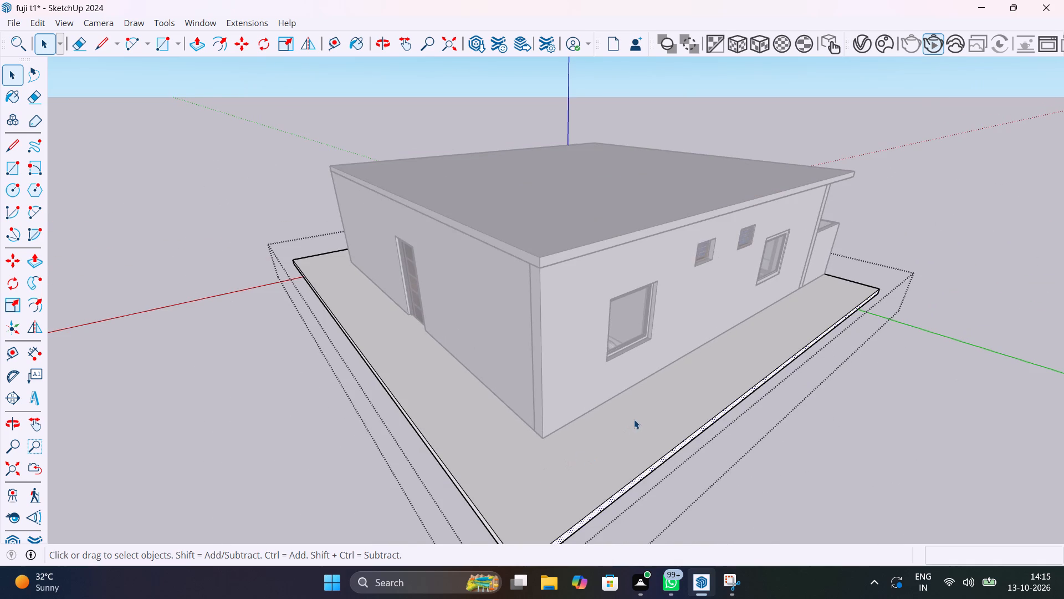
{"action": "scroll", "coordinate": [634, 419], "scroll_direction": "down", "scroll_amount": 3}
{"action": "middle_click", "coordinate": [623, 442]}
{"action": "left_click", "coordinate": [780, 456]}
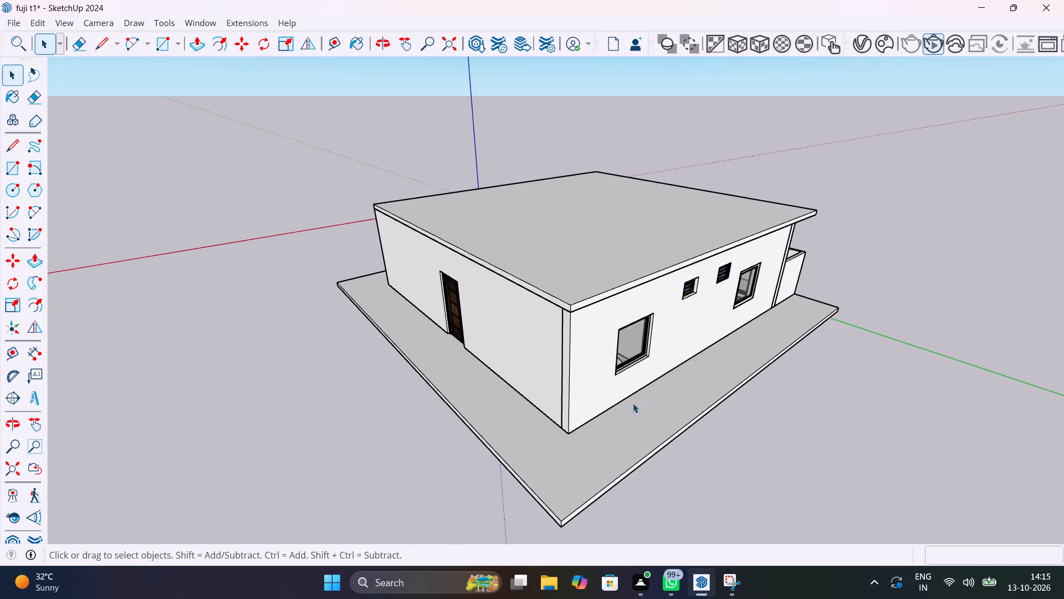
Examine the extended floor slab around the whole exterior, including the entrance side, both window walls and the balcony parapet.
{"action": "middle_click_drag", "start_coordinate": [589, 392], "coordinate": [953, 413]}
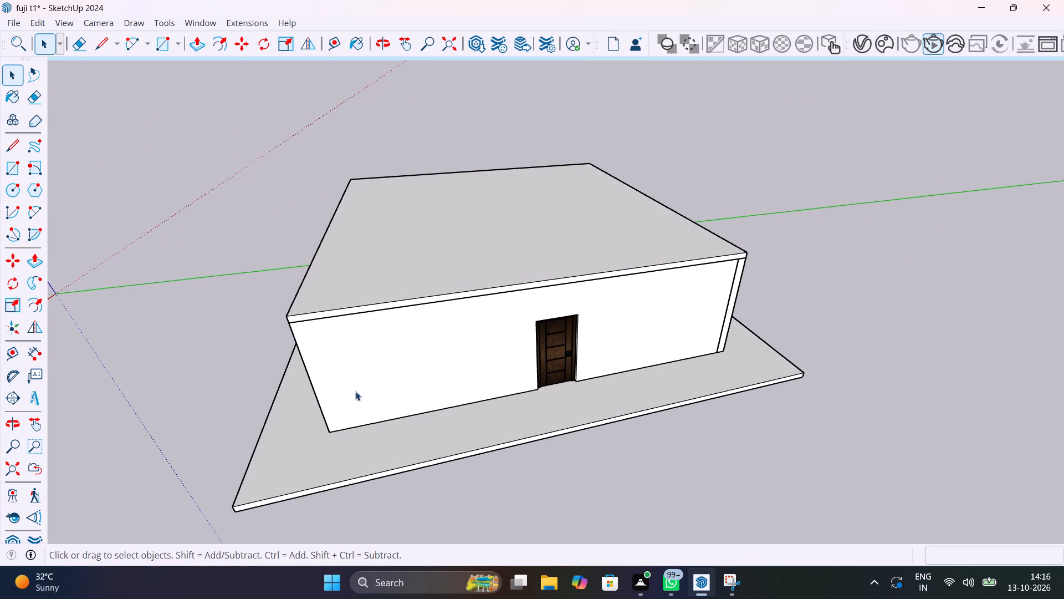
{"action": "middle_click_drag", "start_coordinate": [267, 388], "coordinate": [641, 358]}
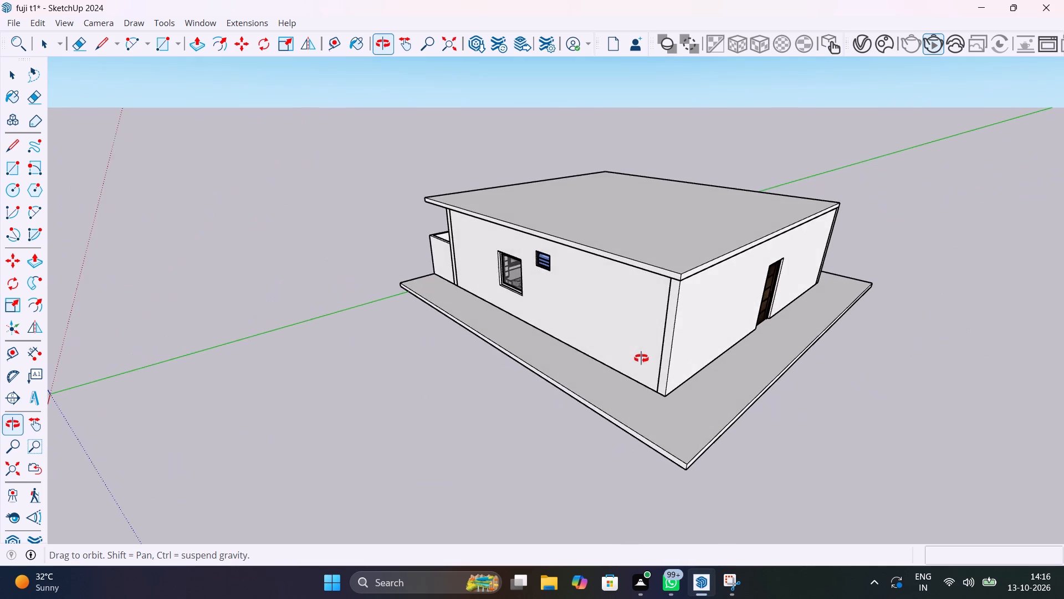
{"action": "middle_click_drag", "start_coordinate": [641, 358], "coordinate": [847, 509]}
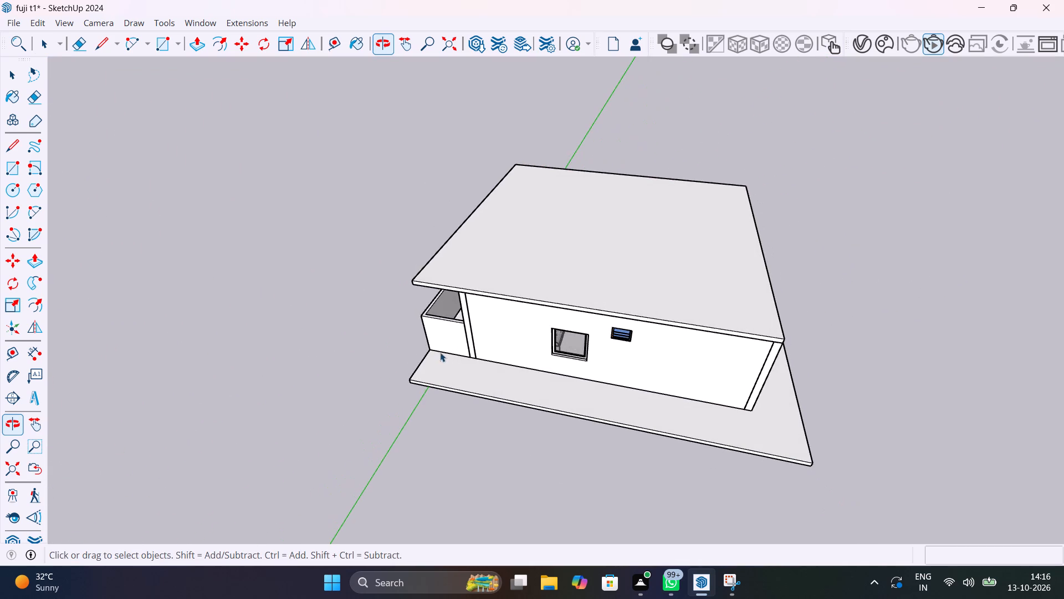
{"action": "scroll", "coordinate": [441, 346], "scroll_direction": "up", "scroll_amount": 8}
{"action": "middle_click_drag", "start_coordinate": [438, 366], "coordinate": [699, 368]}
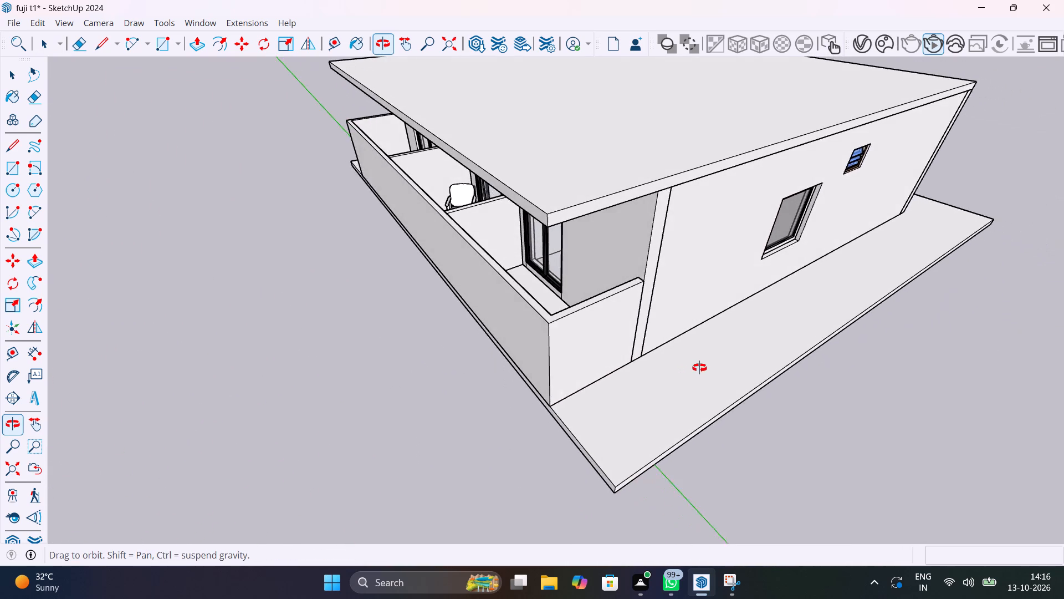
{"action": "middle_click_drag", "start_coordinate": [699, 368], "coordinate": [704, 368]}
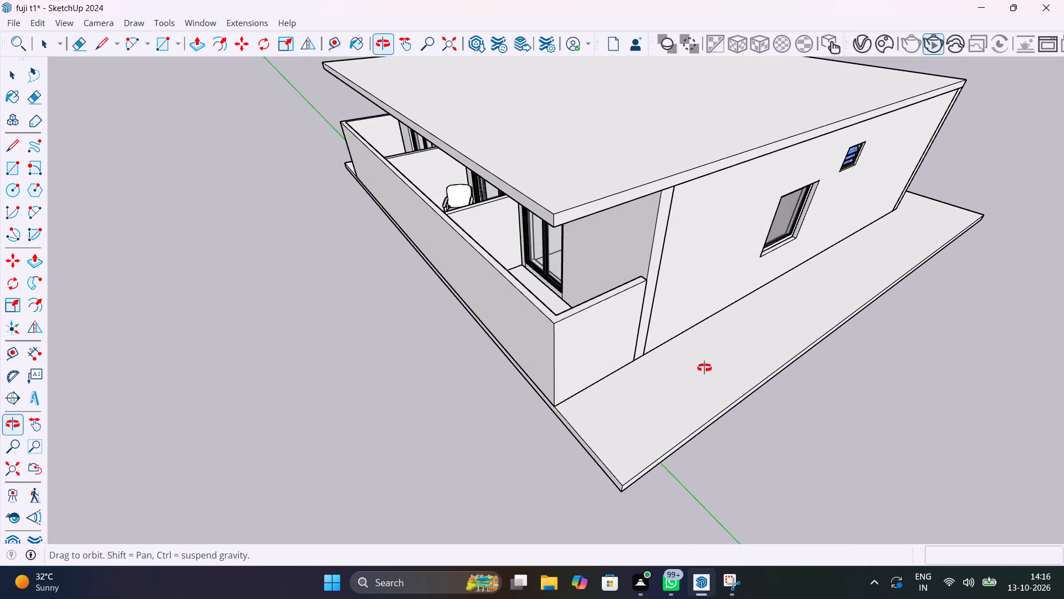
{"action": "middle_click_drag", "start_coordinate": [704, 368], "coordinate": [774, 383]}
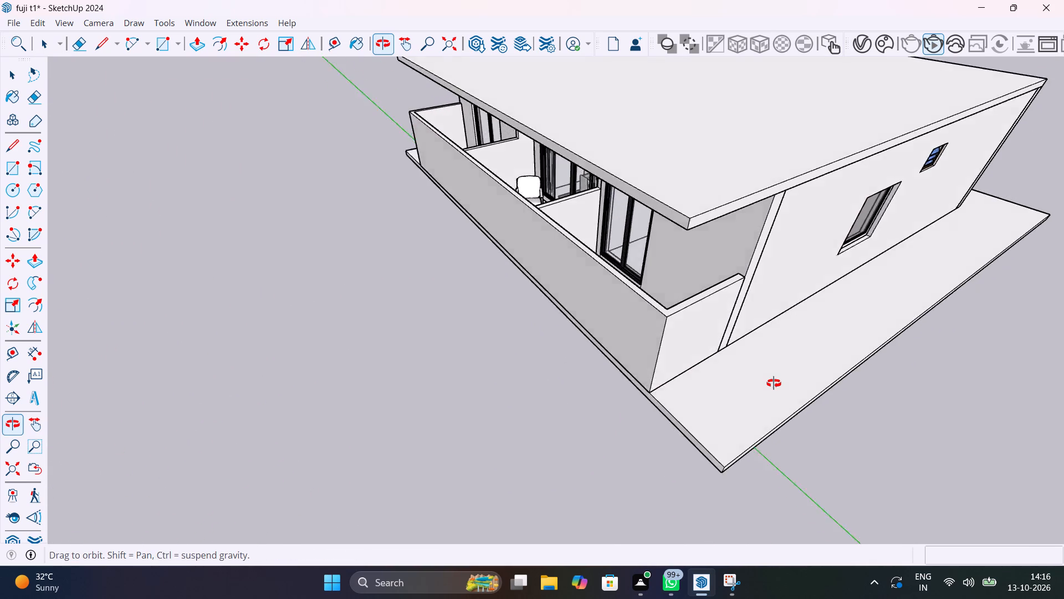
{"action": "middle_click_drag", "start_coordinate": [774, 383], "coordinate": [642, 362]}
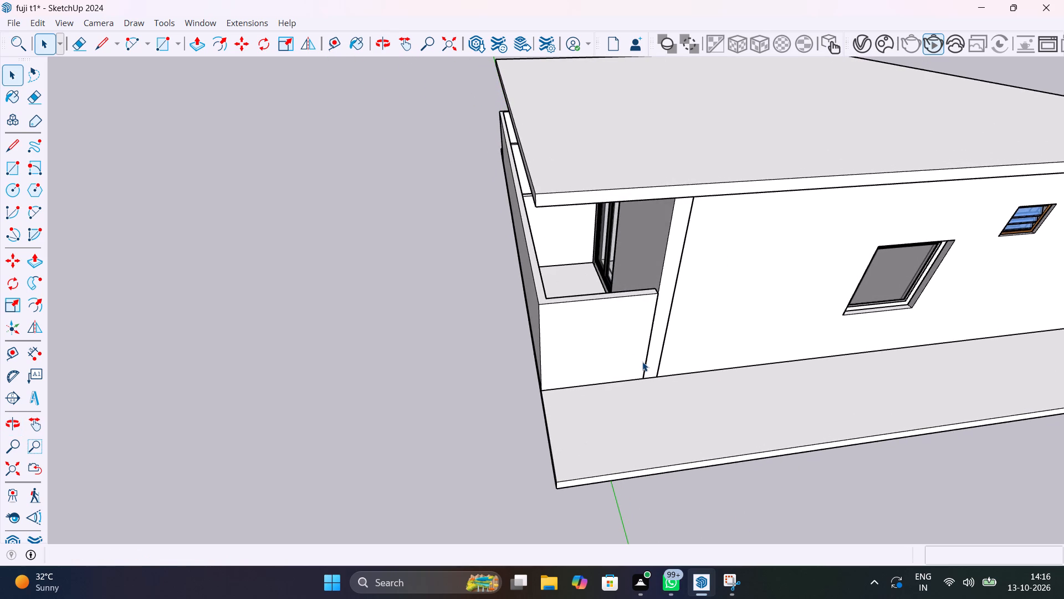
{"action": "middle_click_drag", "start_coordinate": [642, 362], "coordinate": [734, 324], "text": "shift"}
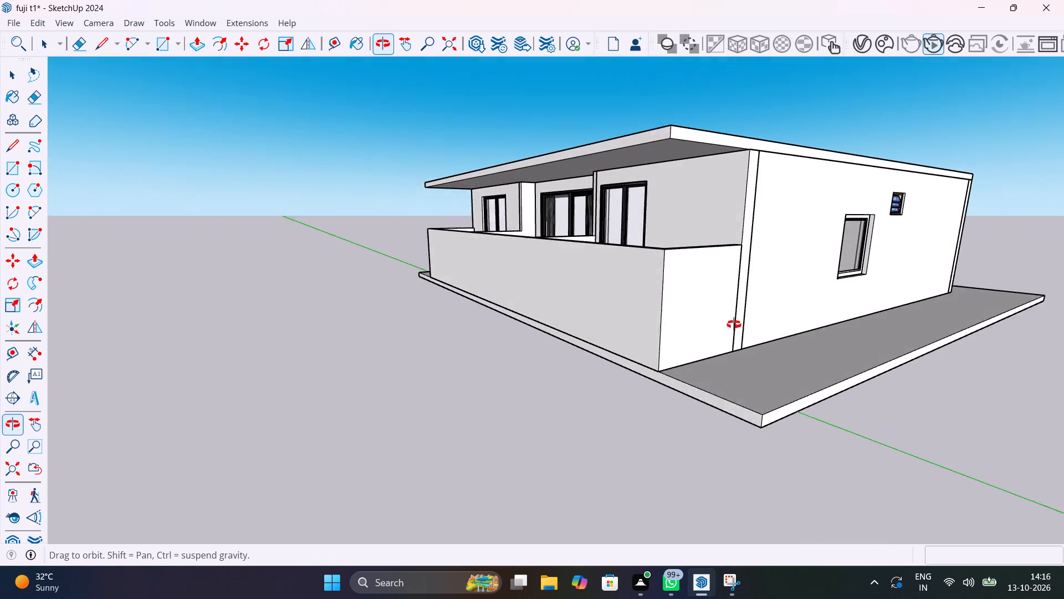
{"action": "middle_click_drag", "start_coordinate": [734, 324], "coordinate": [712, 323], "text": "shift"}
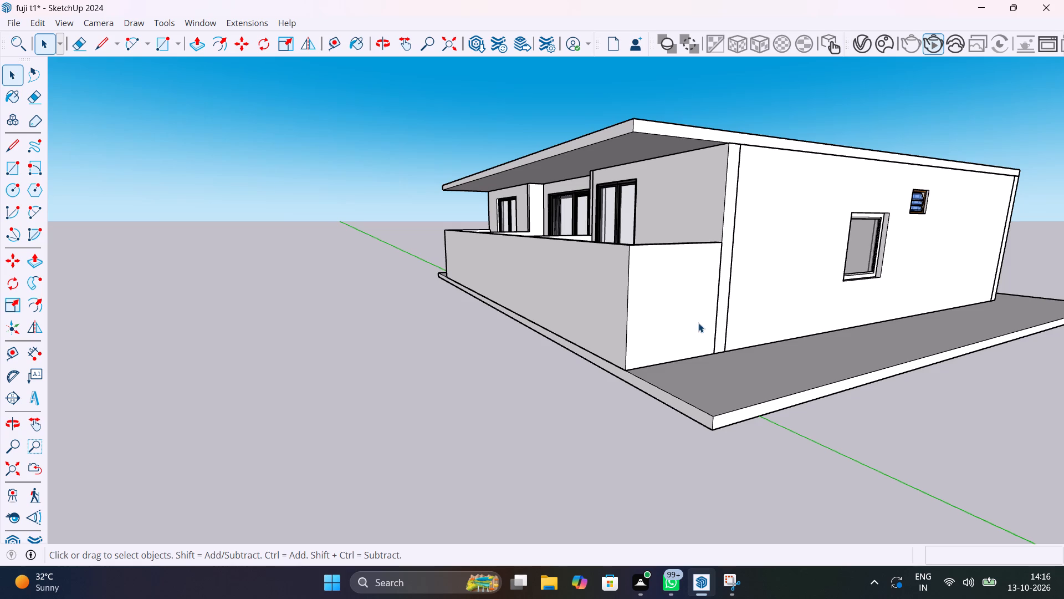
{"action": "middle_click_drag", "start_coordinate": [663, 333], "coordinate": [566, 418], "text": "shift"}
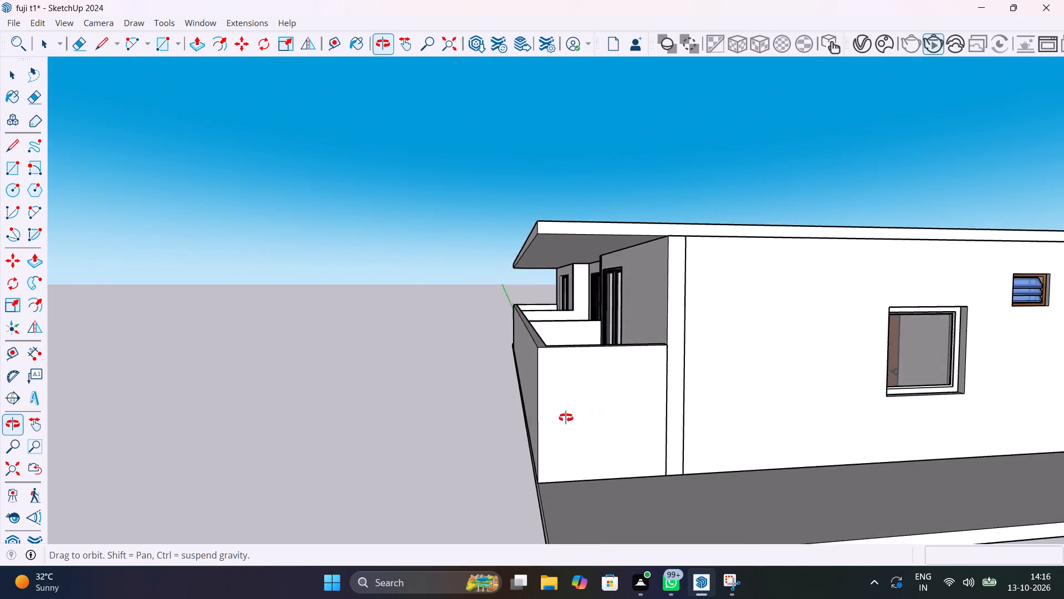
{"action": "middle_click_drag", "start_coordinate": [566, 418], "coordinate": [557, 466], "text": "shift"}
{"action": "scroll", "coordinate": [536, 290], "scroll_direction": "up", "scroll_amount": 5}
{"action": "scroll", "coordinate": [536, 290], "scroll_direction": "down", "scroll_amount": 1}
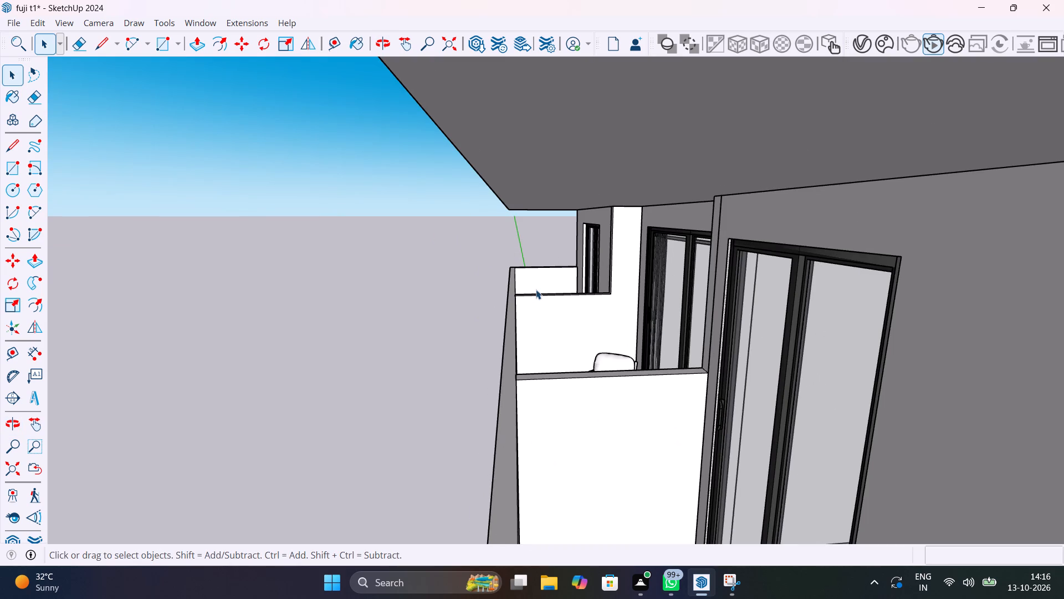
{"action": "scroll", "coordinate": [536, 290], "scroll_direction": "down", "scroll_amount": 1}
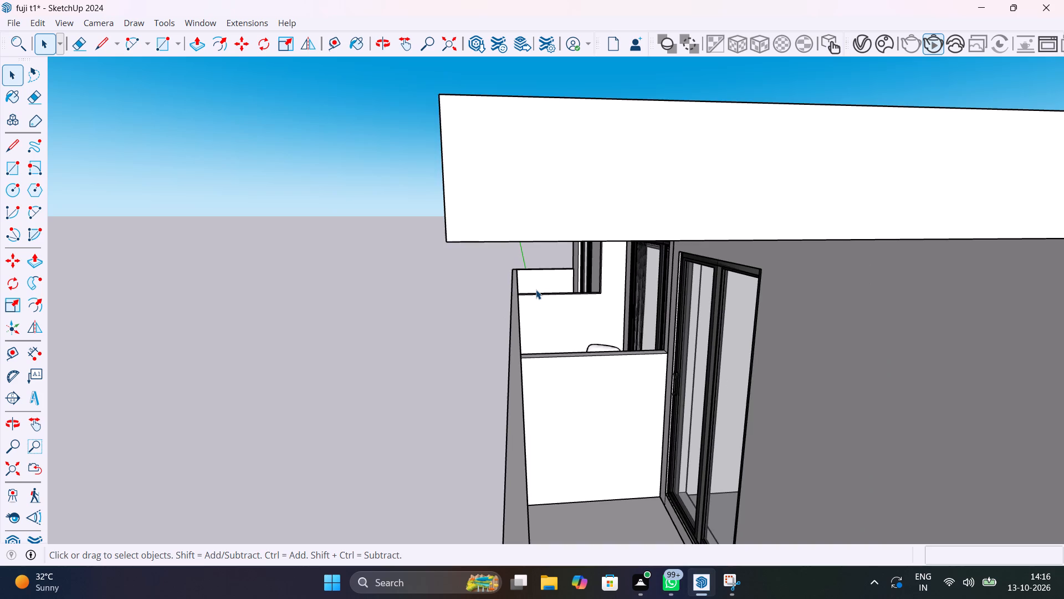
{"action": "middle_click_drag", "start_coordinate": [570, 350], "coordinate": [812, 391]}
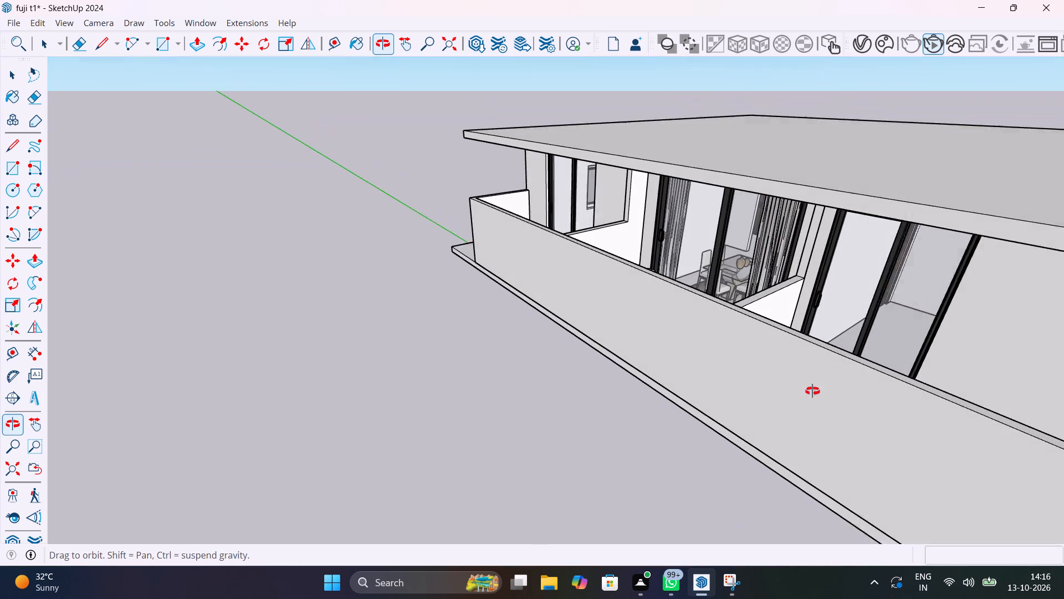
{"action": "middle_click_drag", "start_coordinate": [812, 391], "coordinate": [819, 395]}
{"action": "scroll", "coordinate": [738, 349], "scroll_direction": "down", "scroll_amount": 3}
{"action": "middle_click_drag", "start_coordinate": [742, 352], "coordinate": [799, 404], "text": "shift"}
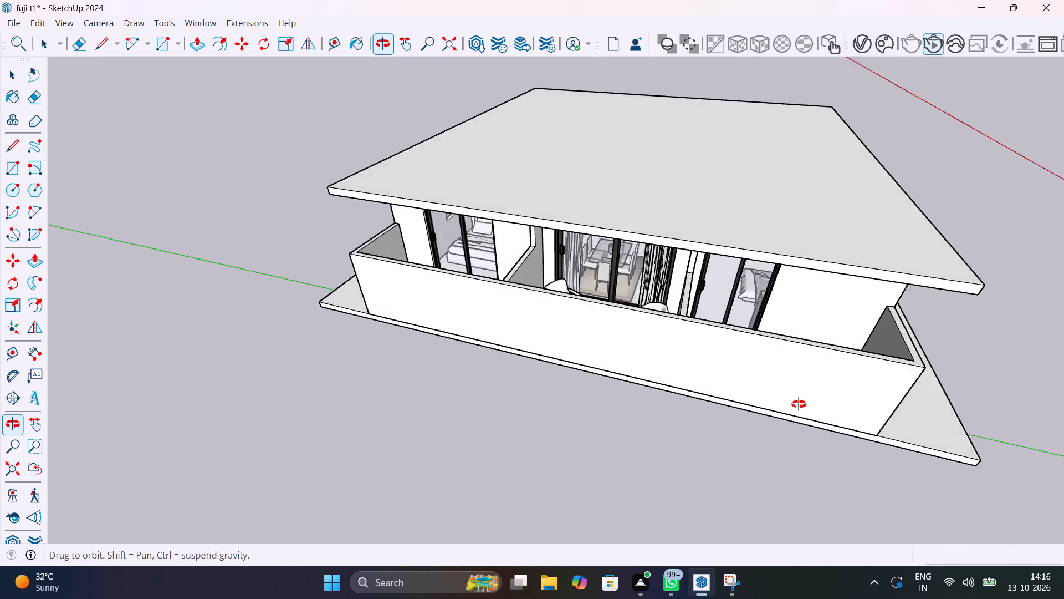
{"action": "middle_click_drag", "start_coordinate": [799, 404], "coordinate": [889, 432], "text": "shift"}
{"action": "middle_click_drag", "start_coordinate": [335, 326], "coordinate": [664, 379], "text": "shift"}
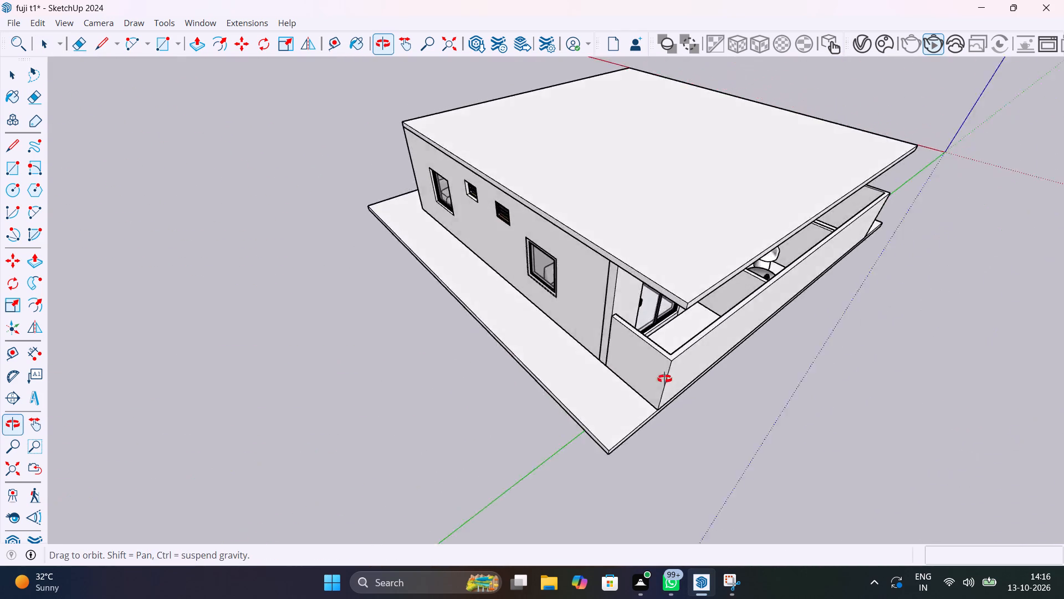
{"action": "middle_click_drag", "start_coordinate": [664, 379], "coordinate": [779, 346], "text": "shift"}
Place a guide 4.5" inward from the floor slab's outer edge along the side wall with two windows and two ventilators.
{"action": "scroll", "coordinate": [525, 279], "scroll_direction": "up", "scroll_amount": 3}
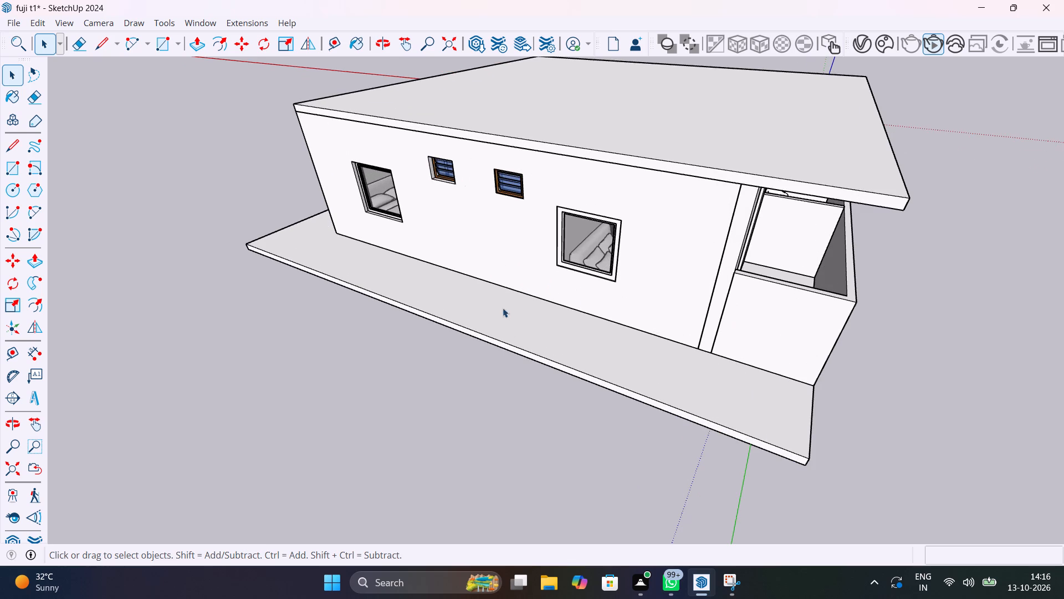
{"action": "middle_click_drag", "start_coordinate": [456, 304], "coordinate": [575, 337], "text": "shift"}
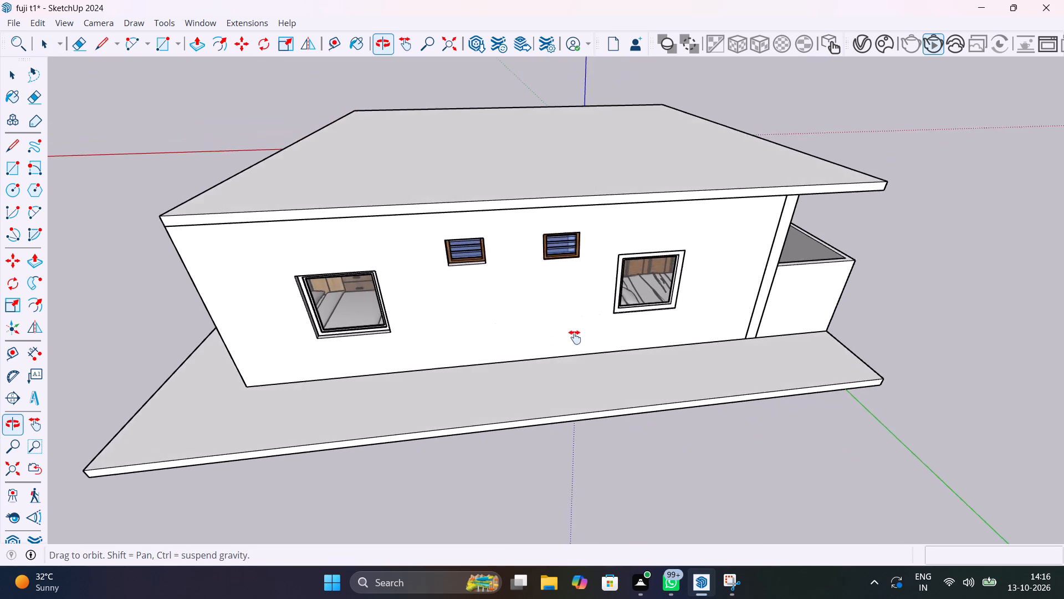
{"action": "middle_click_drag", "start_coordinate": [575, 337], "coordinate": [796, 411], "text": "shift"}
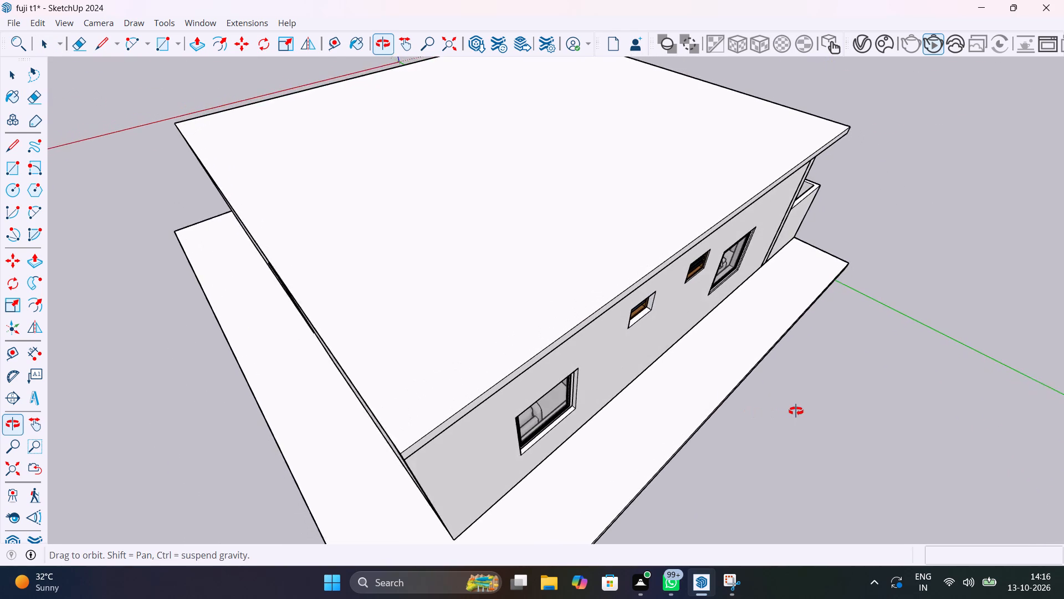
{"action": "middle_click_drag", "start_coordinate": [796, 411], "coordinate": [796, 412], "text": "shift"}
{"action": "scroll", "coordinate": [796, 412], "scroll_direction": "up", "scroll_amount": 1}
{"action": "scroll", "coordinate": [647, 402], "scroll_direction": "up", "scroll_amount": 8}
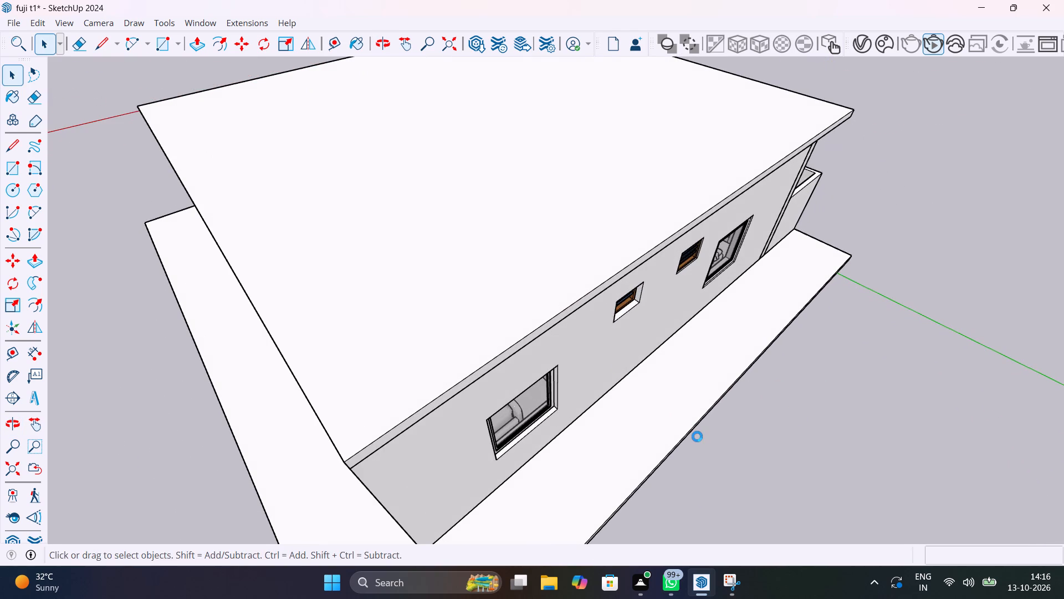
{"action": "scroll", "coordinate": [700, 423], "scroll_direction": "up", "scroll_amount": 1}
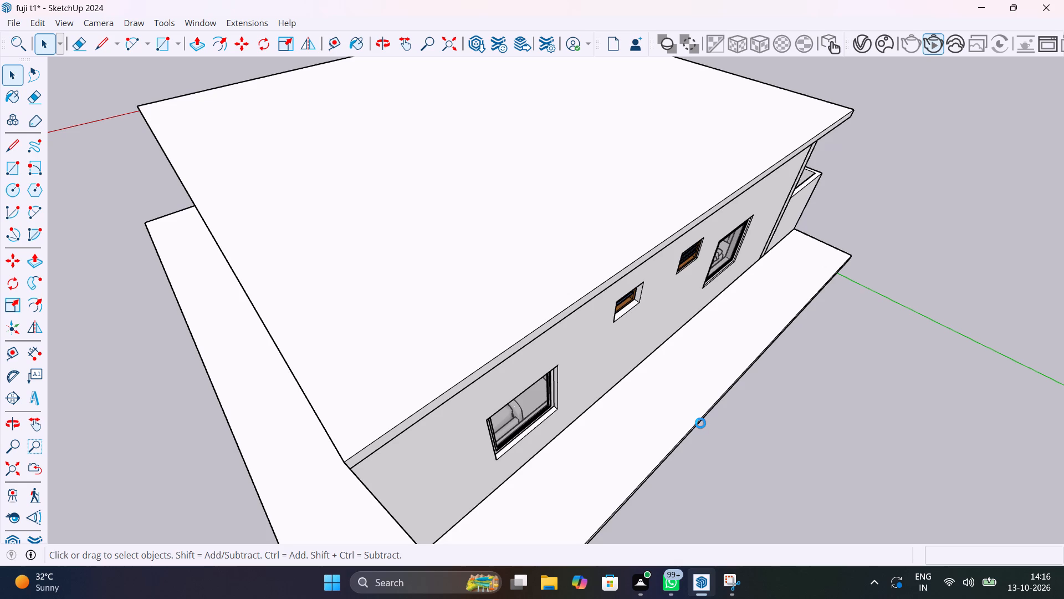
{"action": "key", "text": "t"}
{"action": "left_click", "coordinate": [701, 412]}
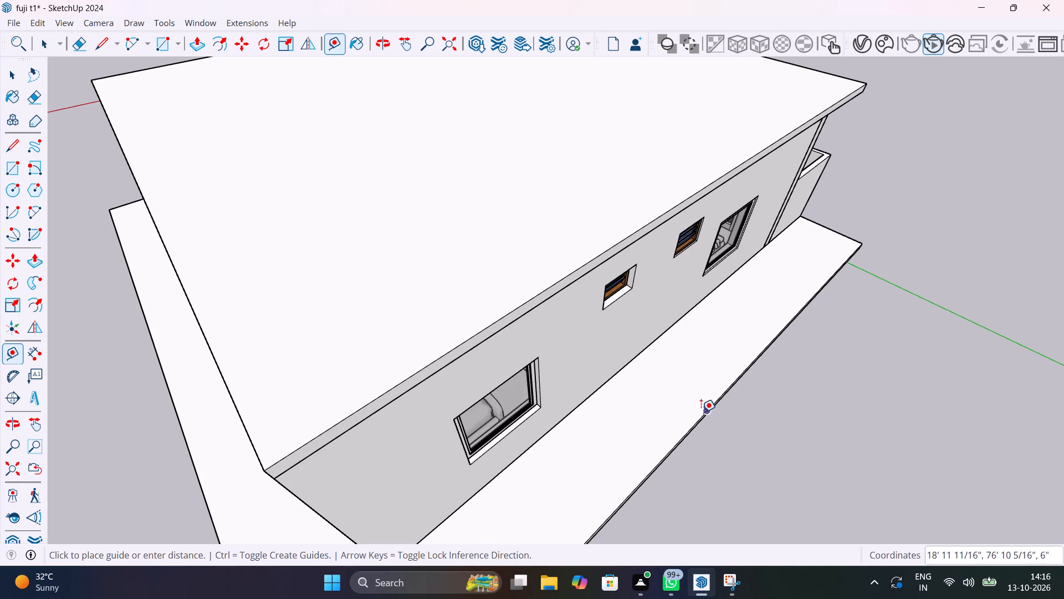
{"action": "type", "text": "4.5\""}
{"action": "key", "text": "Return"}
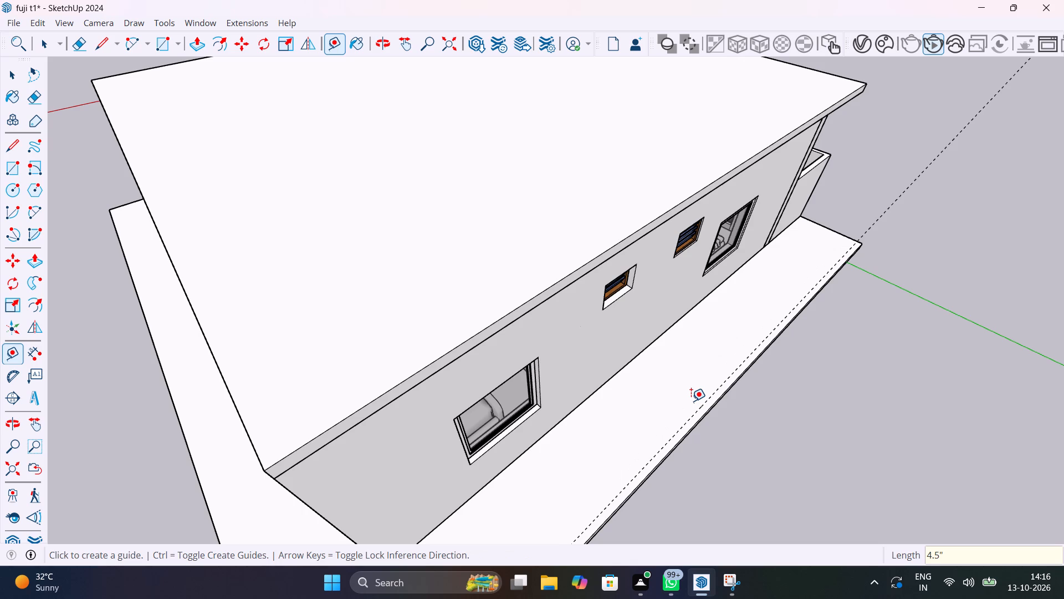
Place a guide 4.5" inward from the floor slab's short end edge beside the balcony parapet.
{"action": "scroll", "coordinate": [833, 227], "scroll_direction": "up", "scroll_amount": 4}
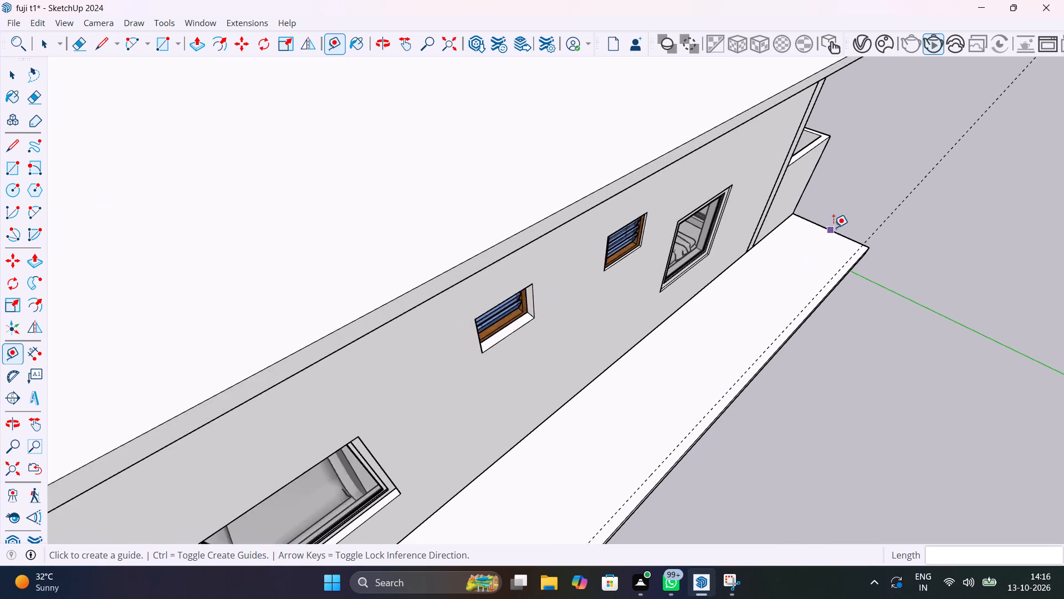
{"action": "scroll", "coordinate": [833, 227], "scroll_direction": "up", "scroll_amount": 4}
{"action": "left_click", "coordinate": [833, 228]}
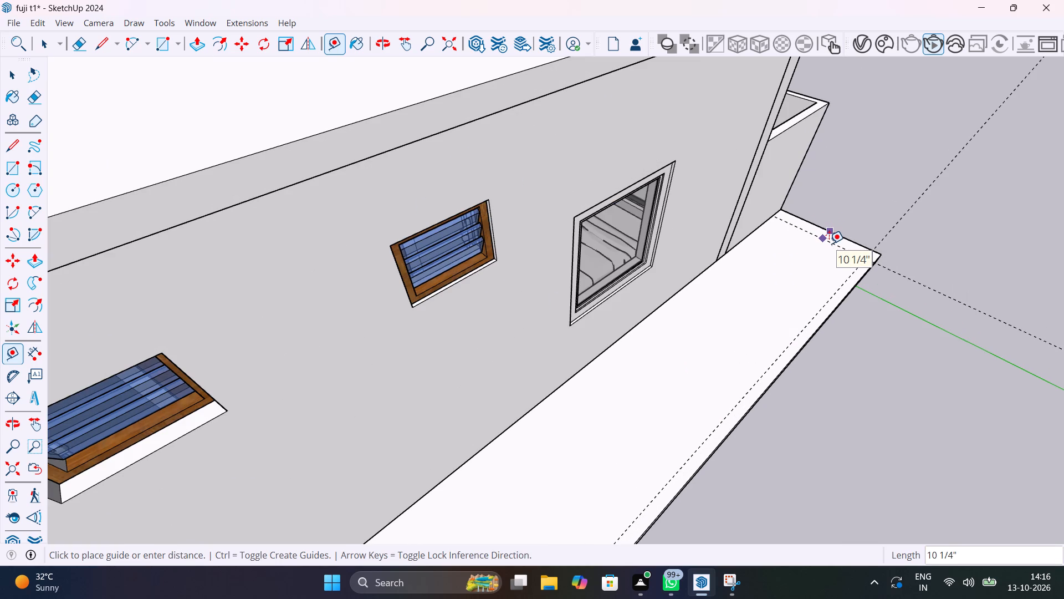
{"action": "type", "text": "4.5\""}
{"action": "key", "text": "Return"}
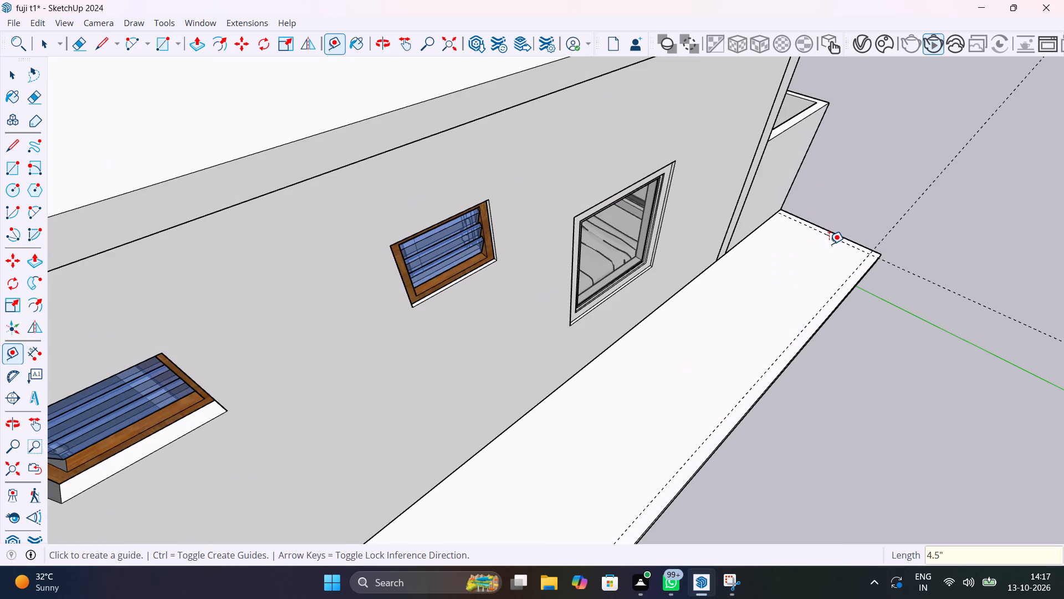
Place a guide 4.5" inward from the floor slab's outer edge along the side wall with one window and one ventilator.
{"action": "scroll", "coordinate": [829, 244], "scroll_direction": "down", "scroll_amount": 20}
{"action": "scroll", "coordinate": [829, 244], "scroll_direction": "down", "scroll_amount": 4}
{"action": "middle_click_drag", "start_coordinate": [588, 246], "coordinate": [592, 251]}
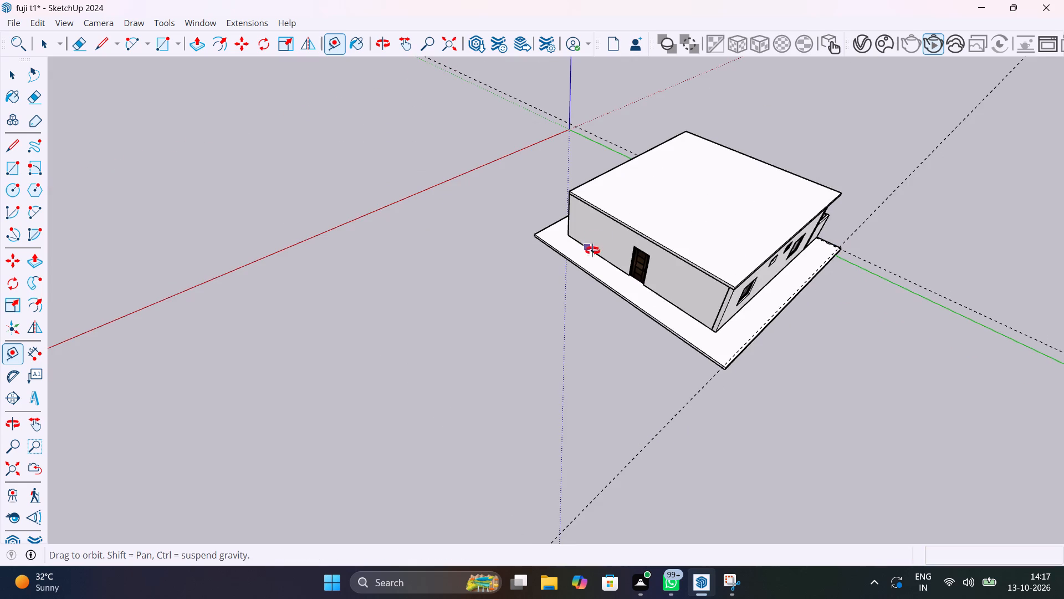
{"action": "middle_click_drag", "start_coordinate": [592, 251], "coordinate": [842, 296]}
{"action": "scroll", "coordinate": [475, 138], "scroll_direction": "up", "scroll_amount": 16}
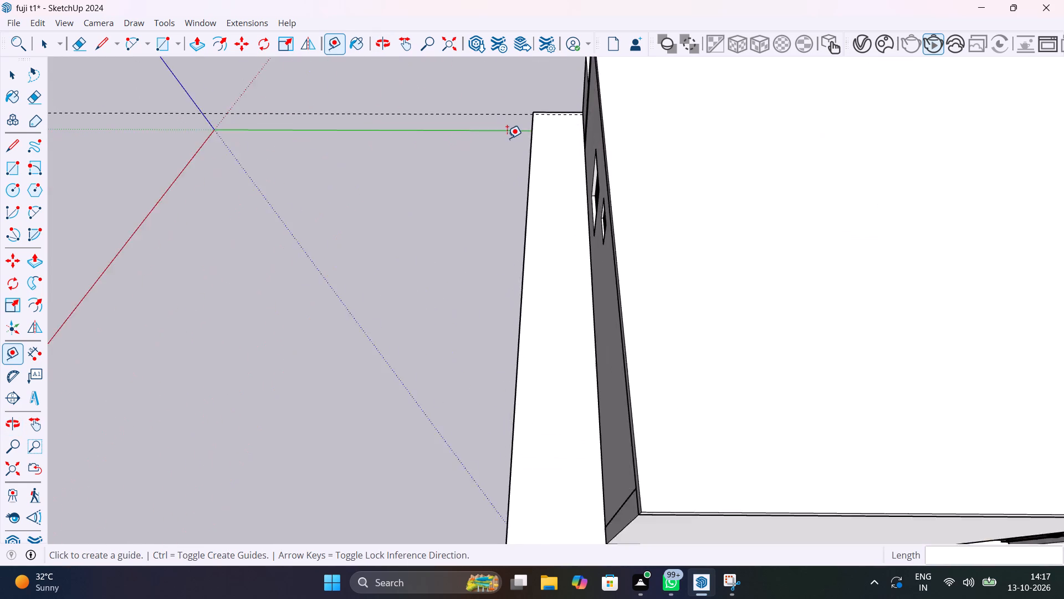
{"action": "scroll", "coordinate": [507, 138], "scroll_direction": "up", "scroll_amount": 4}
{"action": "left_click", "coordinate": [535, 176]}
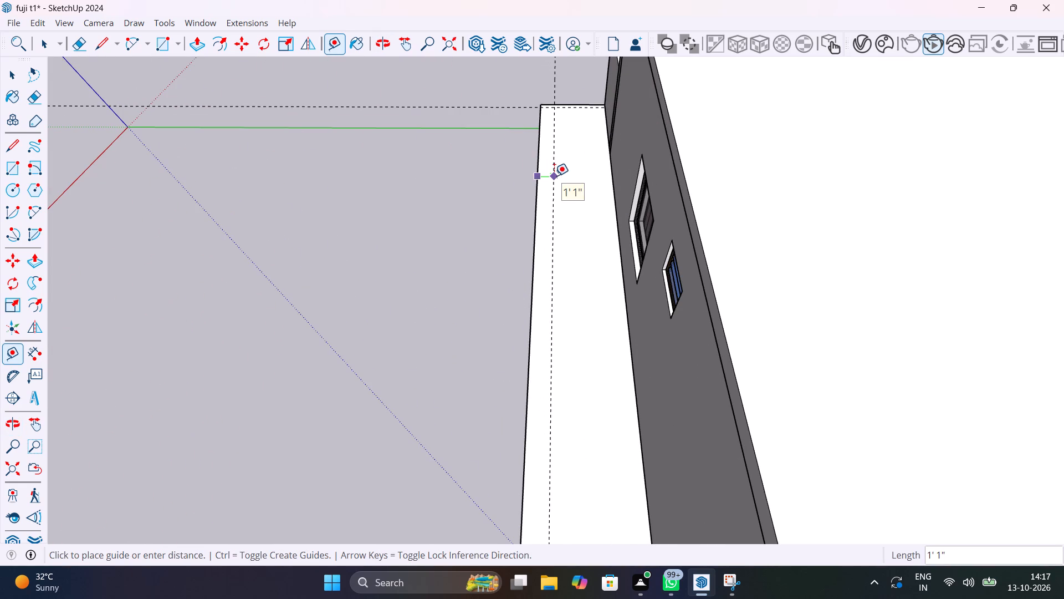
{"action": "type", "text": "4.5"}
{"action": "key", "text": "shift+quotedbl"}
{"action": "key", "text": "Return"}
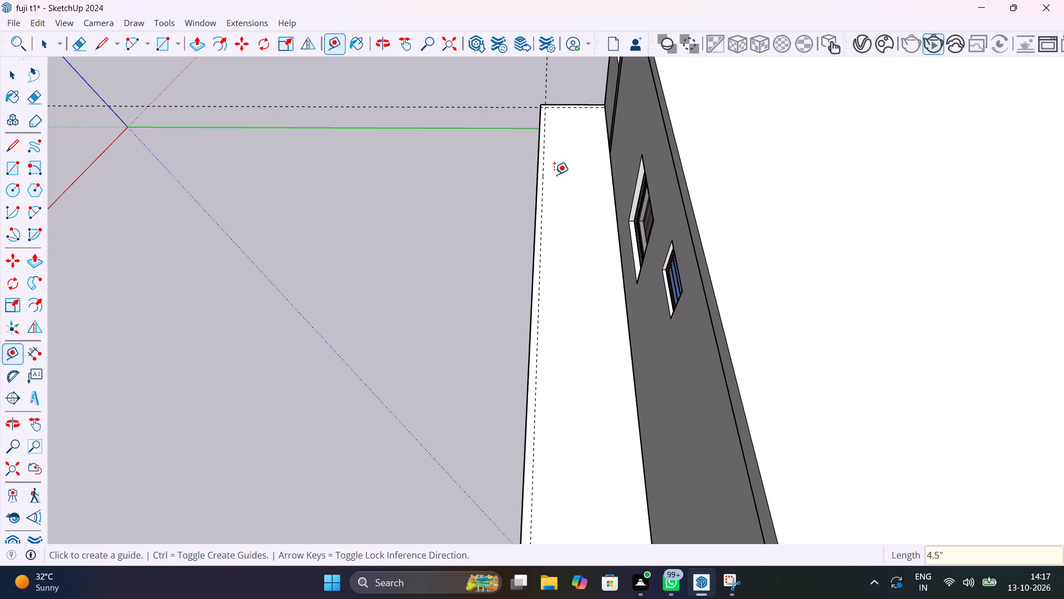
Place a guide 4.5" inward from the floor slab's outer edge in front of the main entrance wall.
{"action": "scroll", "coordinate": [554, 175], "scroll_direction": "down", "scroll_amount": 13}
{"action": "scroll", "coordinate": [622, 310], "scroll_direction": "up", "scroll_amount": 3}
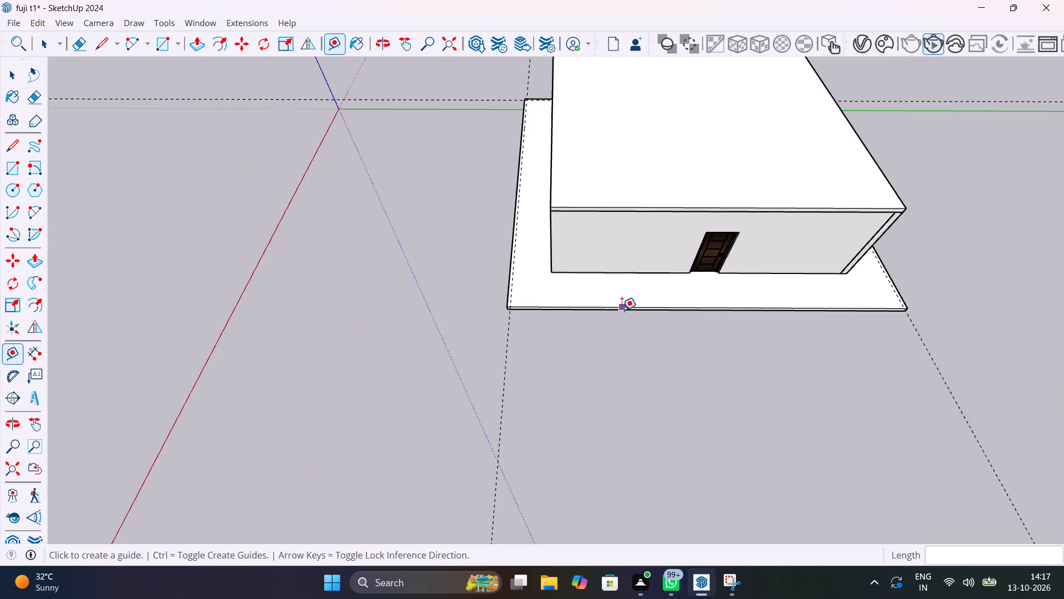
{"action": "scroll", "coordinate": [622, 310], "scroll_direction": "up", "scroll_amount": 7}
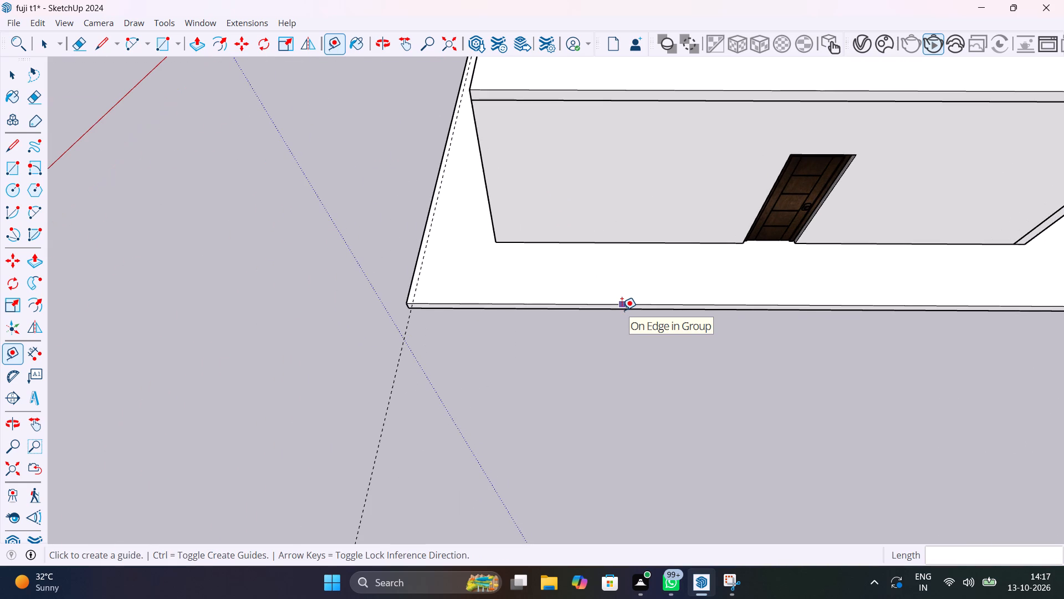
{"action": "scroll", "coordinate": [622, 310], "scroll_direction": "up", "scroll_amount": 4}
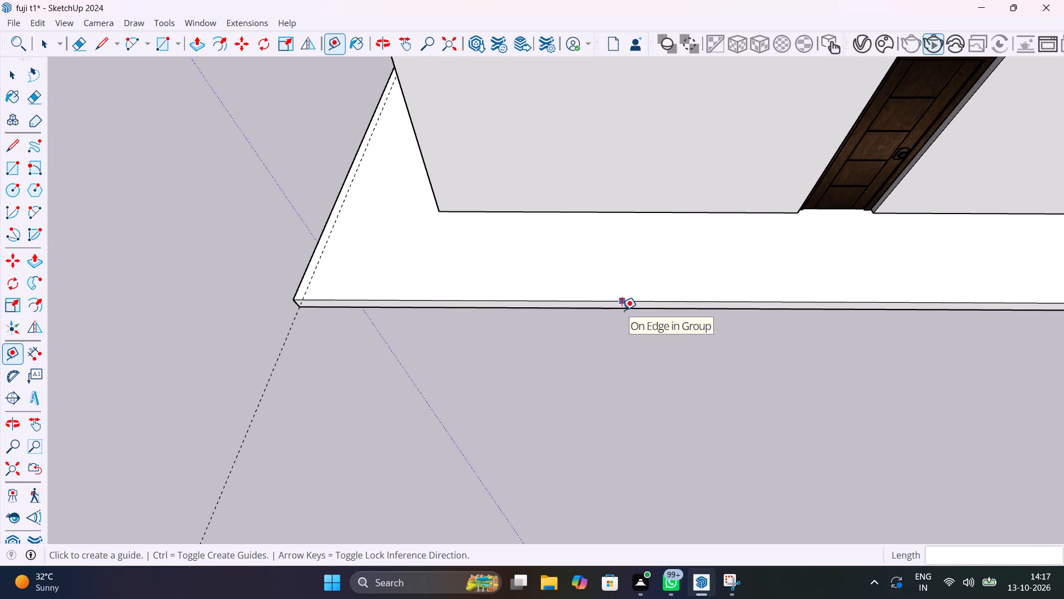
{"action": "left_click", "coordinate": [622, 298]}
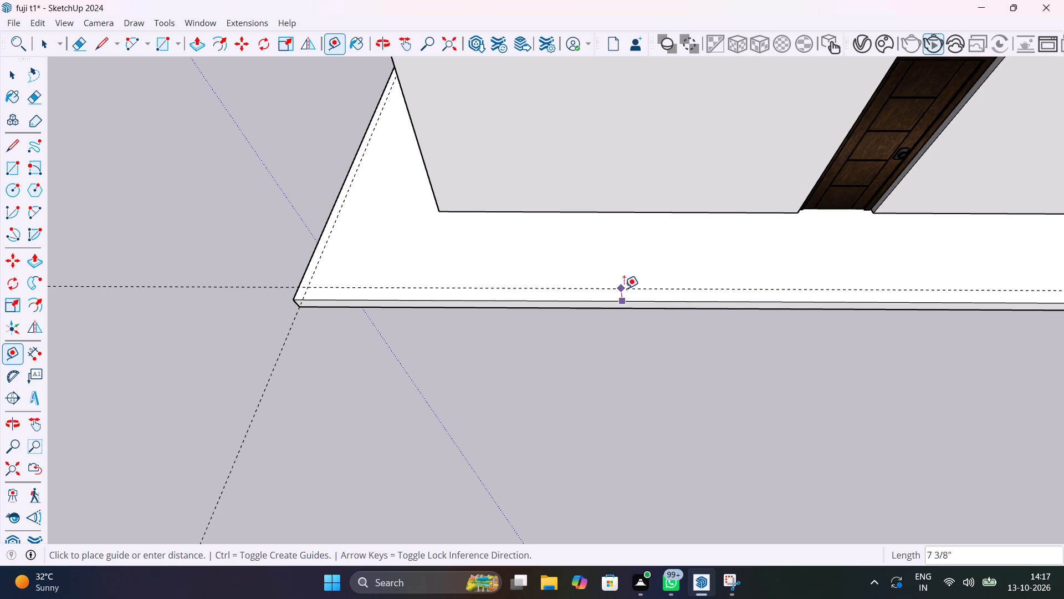
{"action": "type", "text": "4.5\""}
{"action": "key", "text": "Return"}
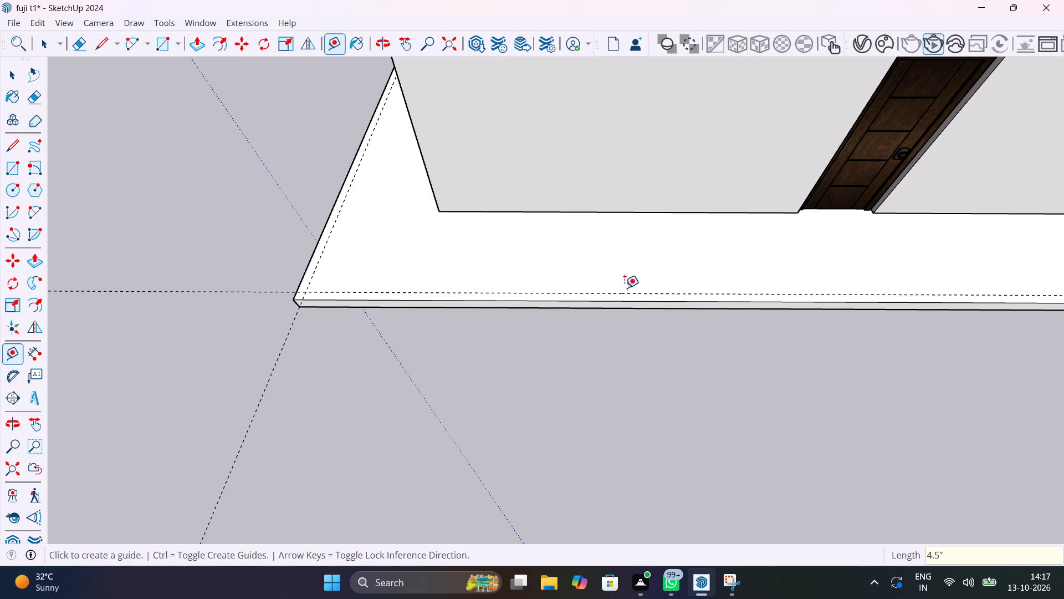
Inspect the floor slab's edge guides around the main entrance wall and both side walls from outside.
{"action": "key", "text": "space"}
{"action": "scroll", "coordinate": [629, 290], "scroll_direction": "down", "scroll_amount": 10}
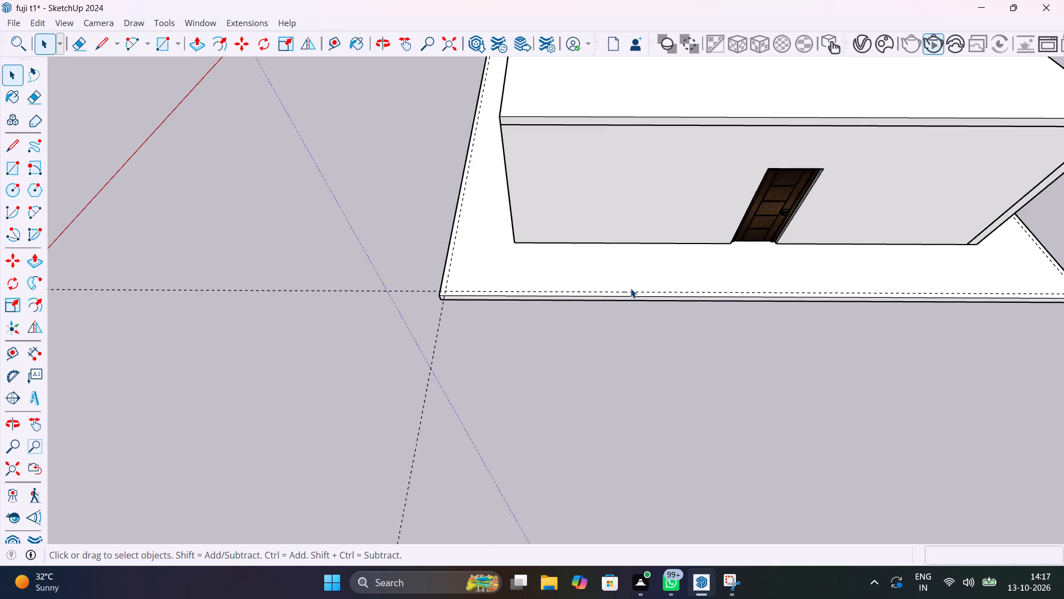
{"action": "scroll", "coordinate": [631, 288], "scroll_direction": "down", "scroll_amount": 4}
{"action": "scroll", "coordinate": [577, 209], "scroll_direction": "up", "scroll_amount": 10}
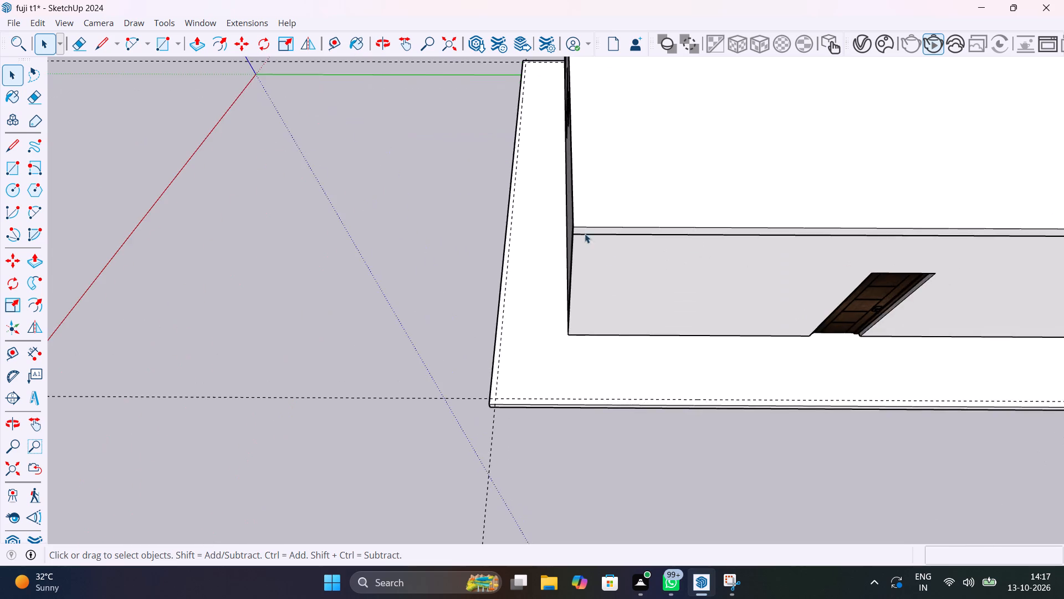
{"action": "middle_click_drag", "start_coordinate": [610, 257], "coordinate": [716, 287]}
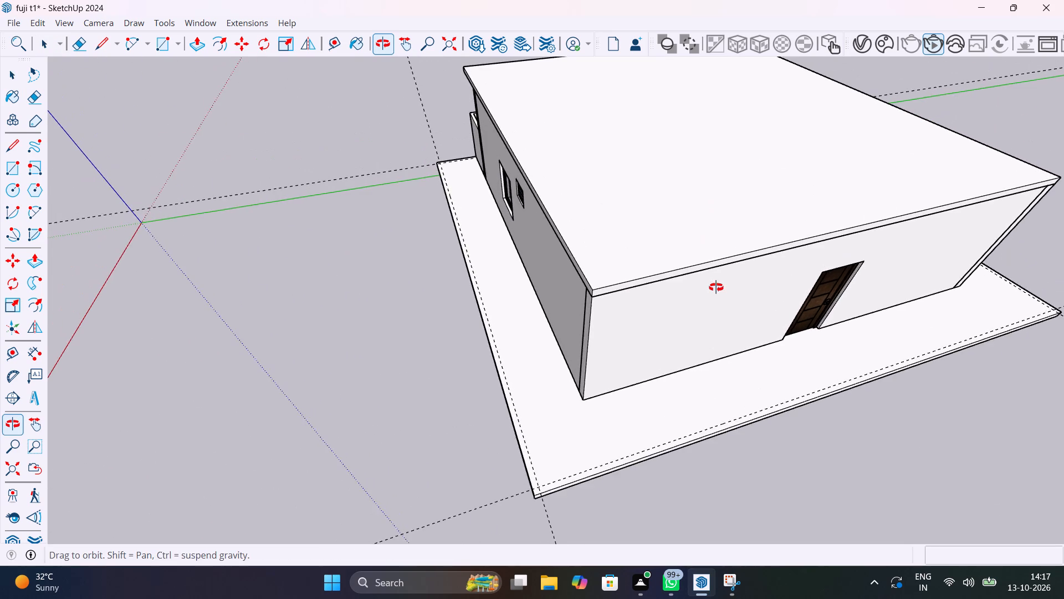
{"action": "middle_click_drag", "start_coordinate": [716, 287], "coordinate": [792, 229]}
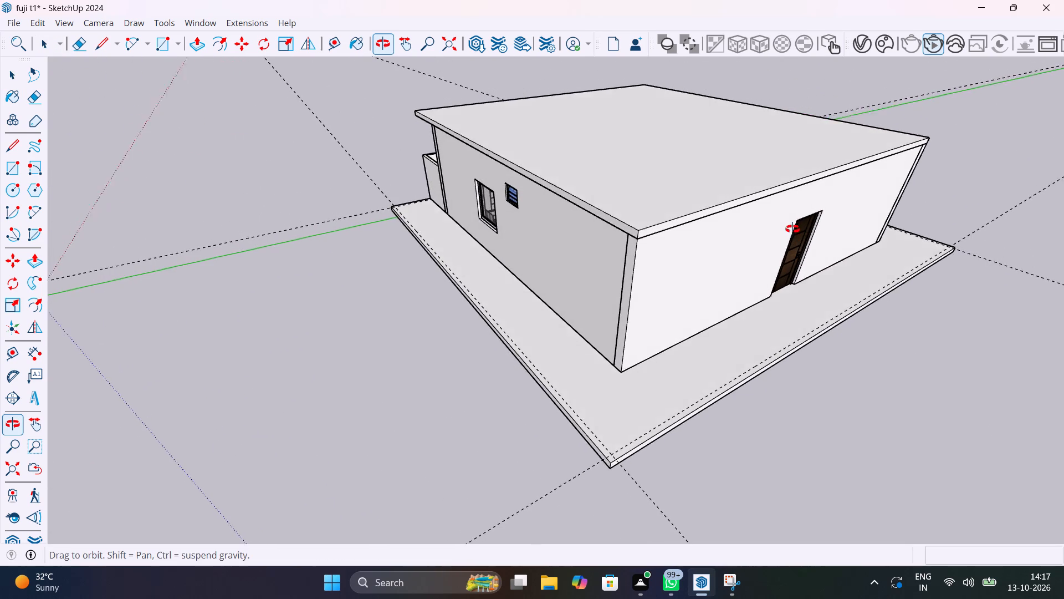
{"action": "middle_click_drag", "start_coordinate": [792, 229], "coordinate": [752, 224]}
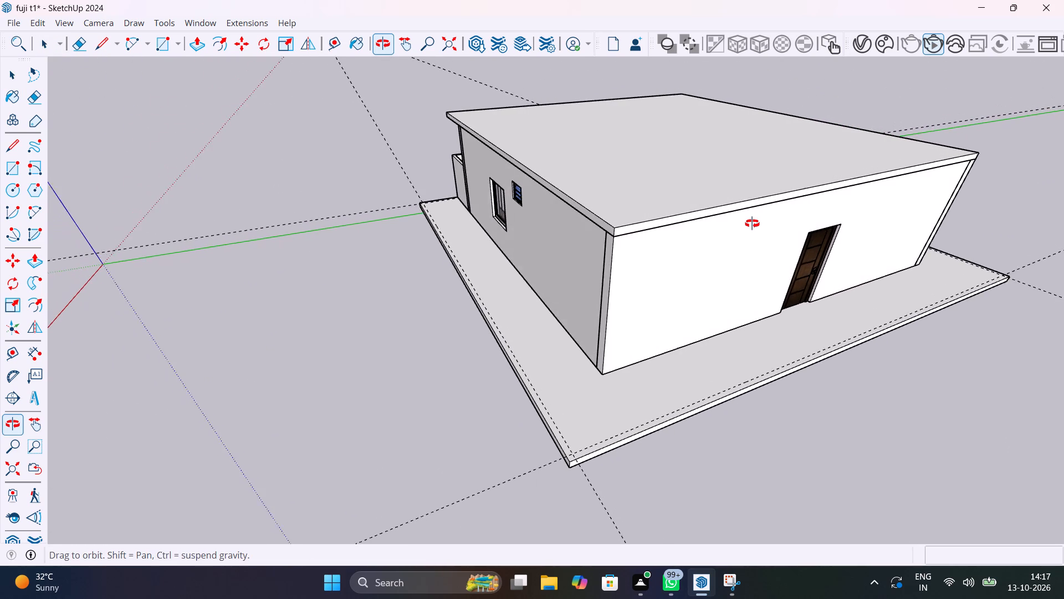
{"action": "middle_click_drag", "start_coordinate": [752, 224], "coordinate": [723, 265]}
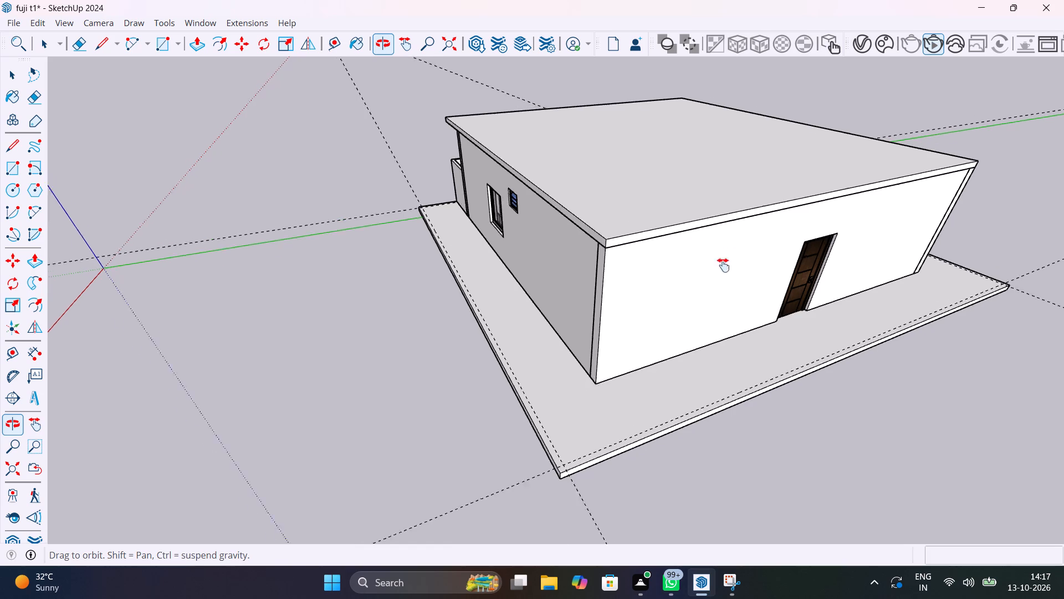
{"action": "middle_click_drag", "start_coordinate": [723, 265], "coordinate": [385, 241]}
{"action": "scroll", "coordinate": [508, 267], "scroll_direction": "down", "scroll_amount": 5}
{"action": "middle_click_drag", "start_coordinate": [577, 286], "coordinate": [289, 270]}
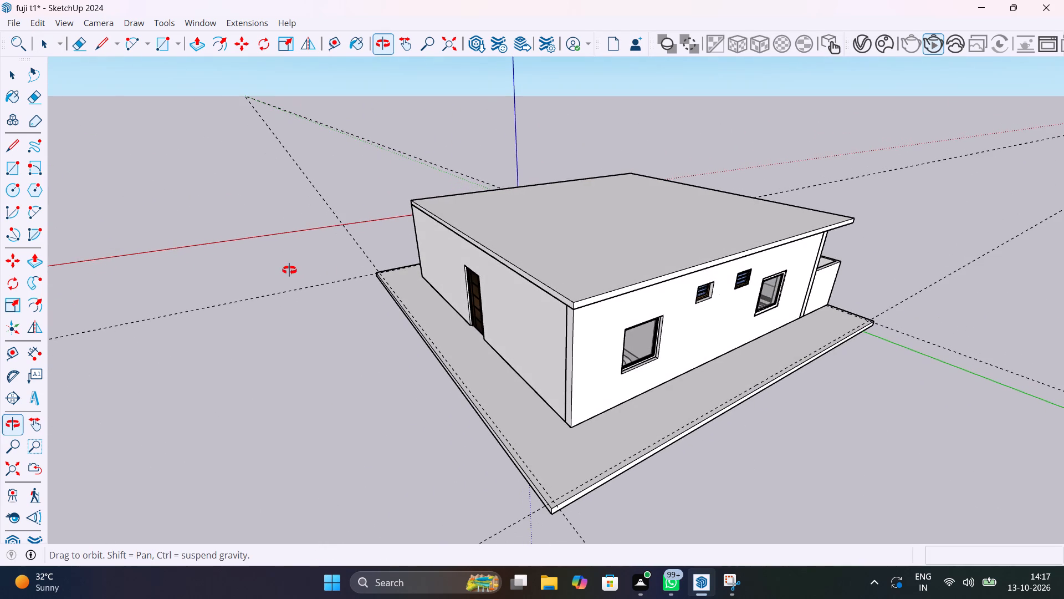
{"action": "middle_click_drag", "start_coordinate": [289, 270], "coordinate": [469, 293]}
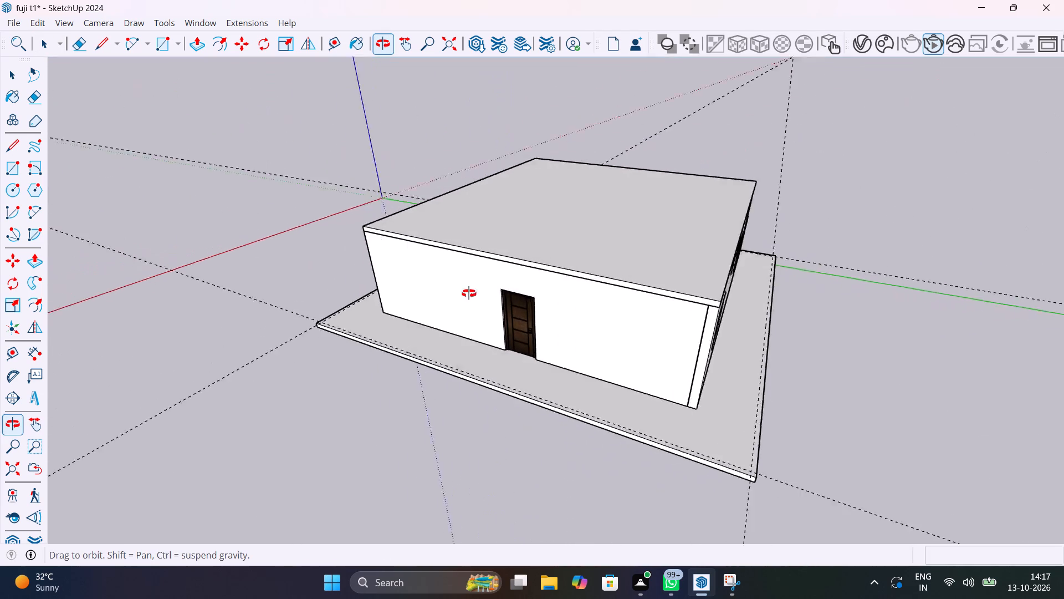
{"action": "middle_click_drag", "start_coordinate": [469, 293], "coordinate": [508, 349]}
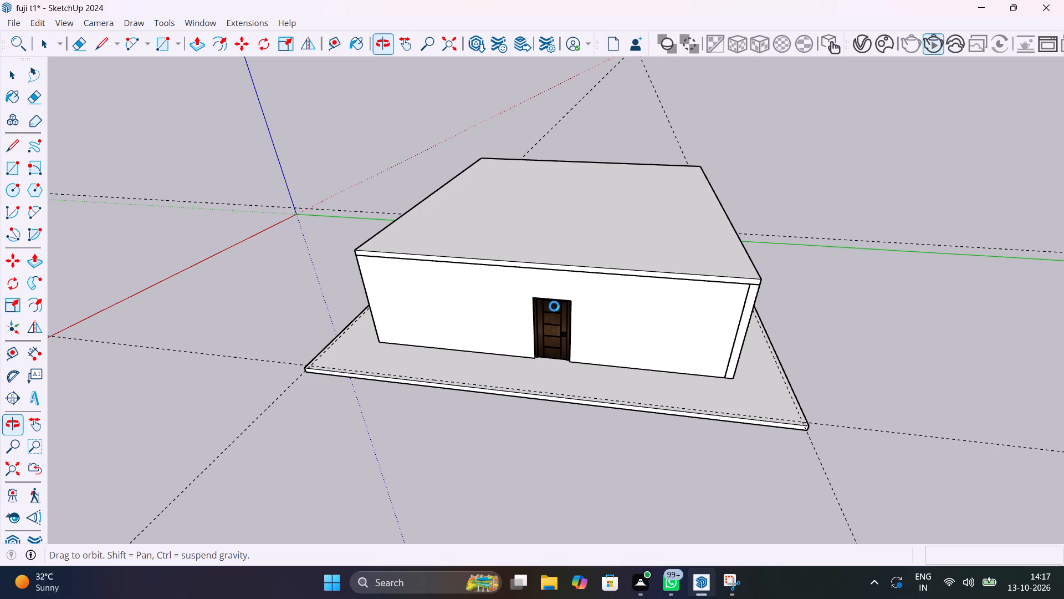
{"action": "middle_click_drag", "start_coordinate": [554, 304], "coordinate": [550, 359], "text": "shift"}
{"action": "scroll", "coordinate": [554, 309], "scroll_direction": "down", "scroll_amount": 1, "text": "shift"}
{"action": "middle_click_drag", "start_coordinate": [580, 336], "coordinate": [221, 290], "text": "shift"}
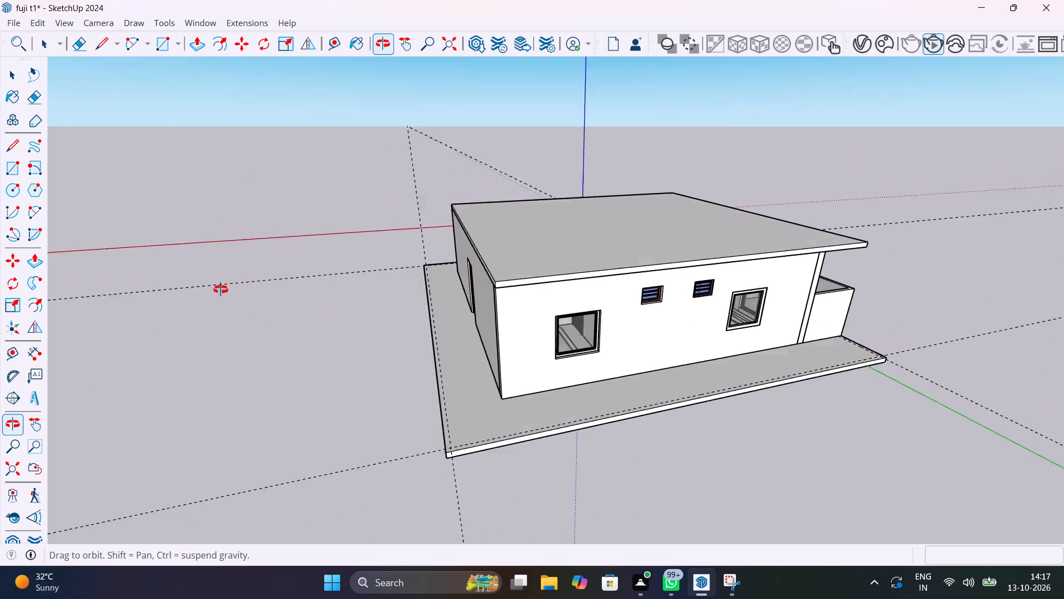
{"action": "middle_click_drag", "start_coordinate": [221, 290], "coordinate": [534, 336], "text": "shift"}
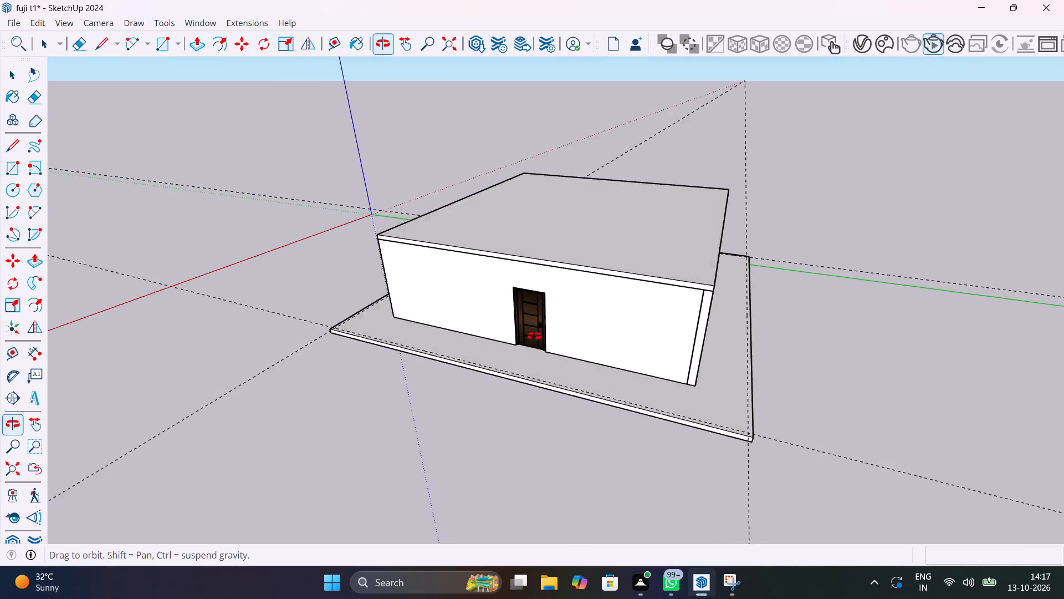
{"action": "middle_click_drag", "start_coordinate": [534, 336], "coordinate": [862, 413], "text": "shift"}
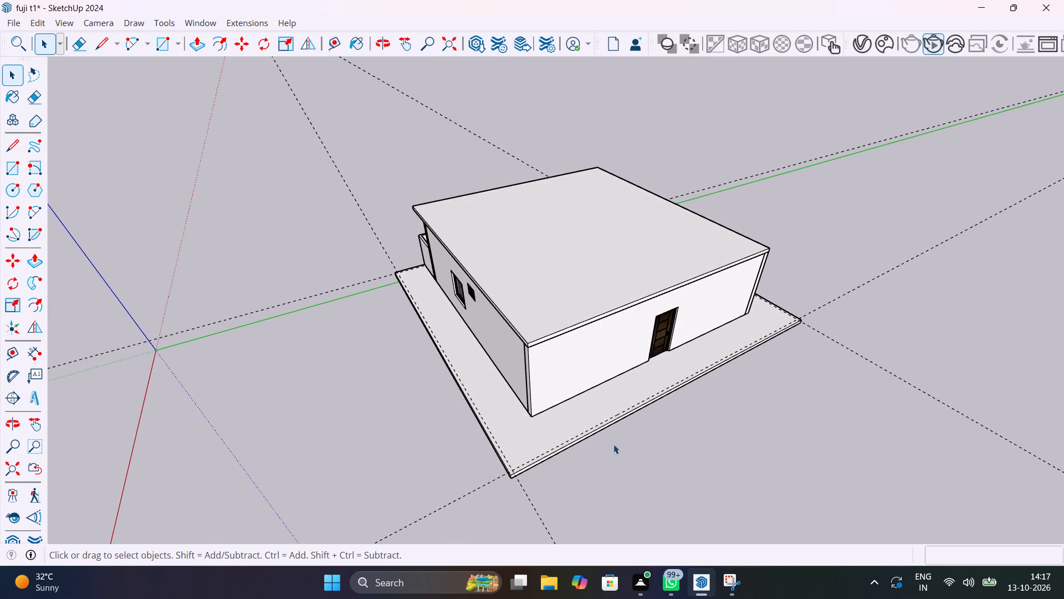
Draw a 4 1/2" by 42' 8" rectangular strip between the slab edge and guide along the side wall with one window and one ventilator.
{"action": "scroll", "coordinate": [521, 470], "scroll_direction": "up", "scroll_amount": 11}
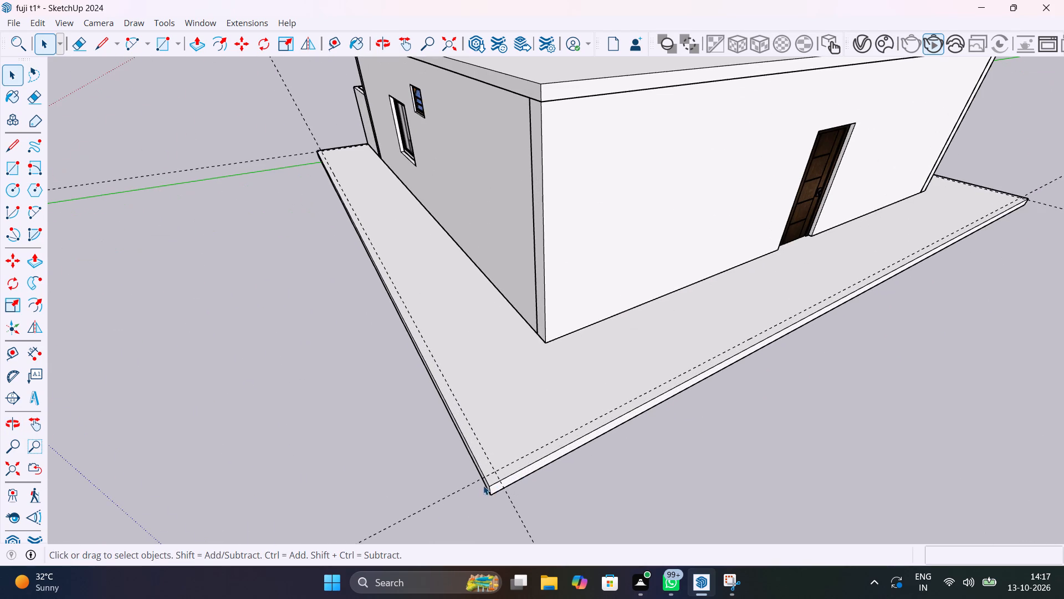
{"action": "key", "text": "r"}
{"action": "left_click", "coordinate": [500, 481]}
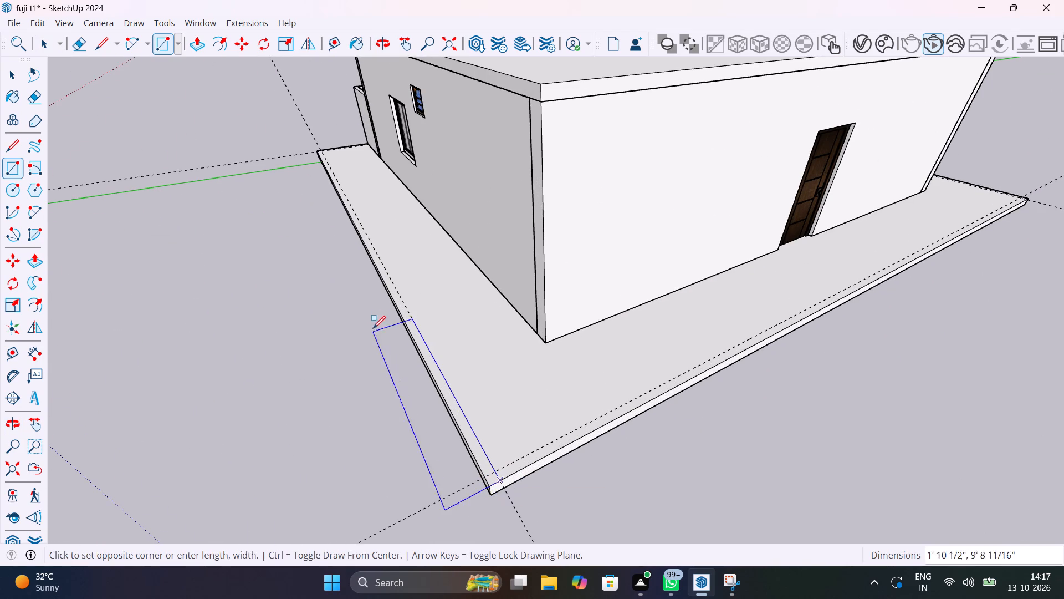
{"action": "scroll", "coordinate": [327, 155], "scroll_direction": "up", "scroll_amount": 20}
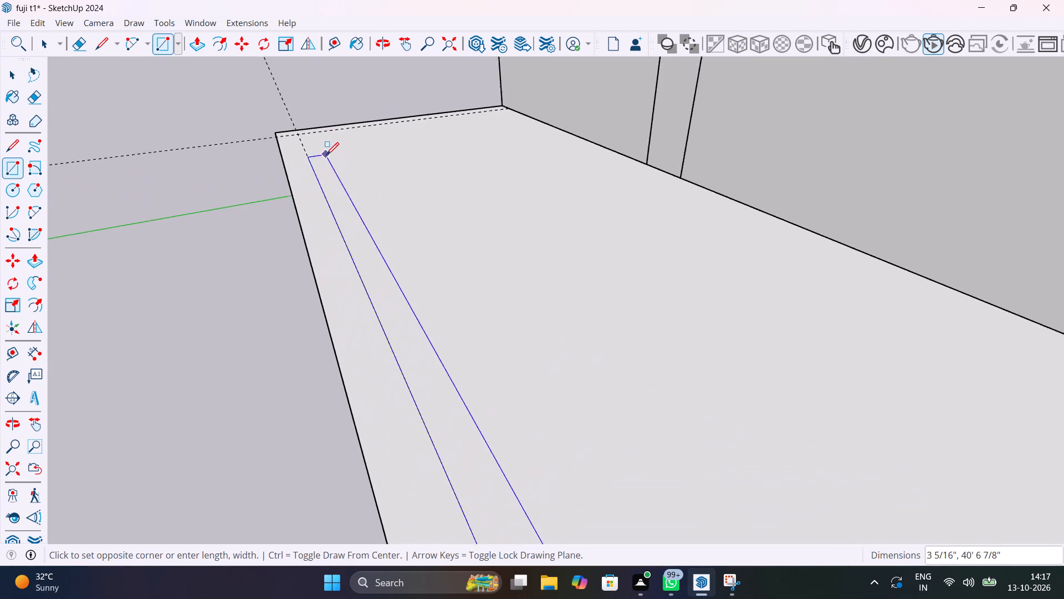
{"action": "scroll", "coordinate": [326, 155], "scroll_direction": "up", "scroll_amount": 1}
{"action": "left_click", "coordinate": [272, 133]}
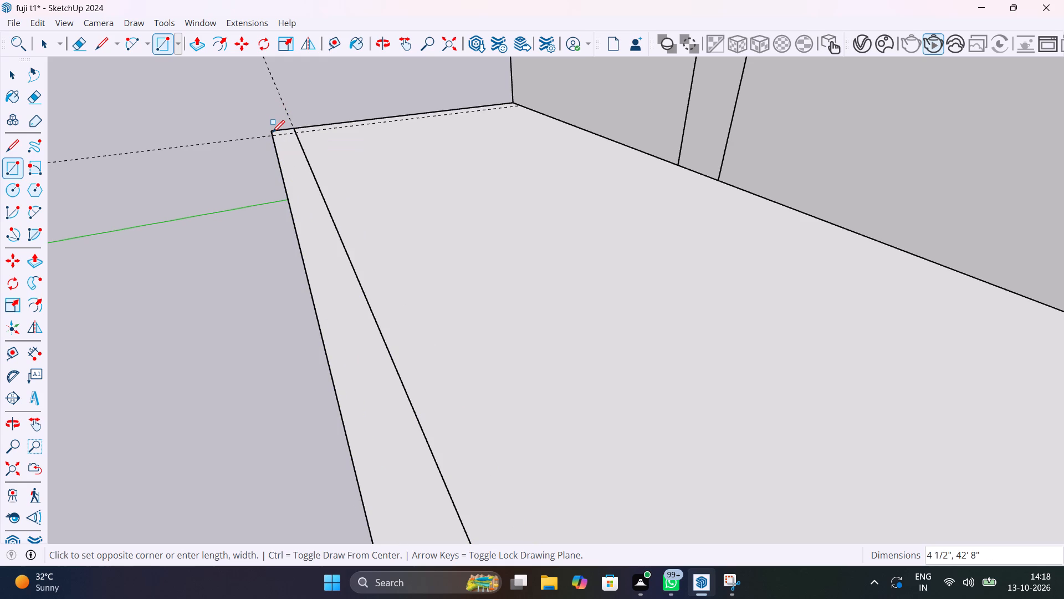
Draw a rectangular strip about 4' 6 9/16" by 4 1/2" along the slab's short end edge, from the guide intersection to the balcony parapet.
{"action": "middle_click_drag", "start_coordinate": [296, 156], "coordinate": [335, 394], "text": "shift"}
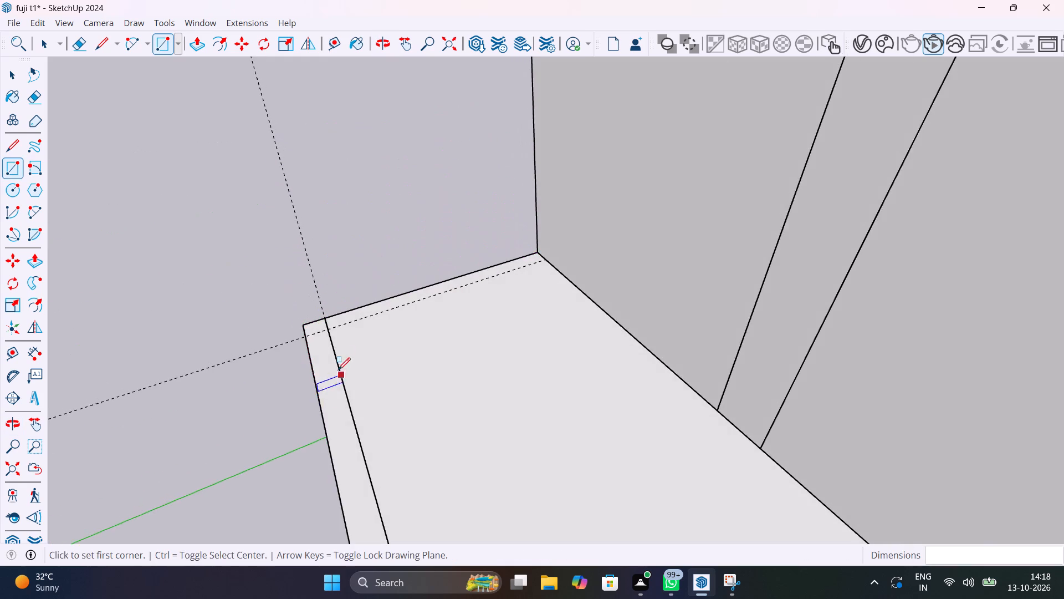
{"action": "scroll", "coordinate": [326, 332], "scroll_direction": "up", "scroll_amount": 11}
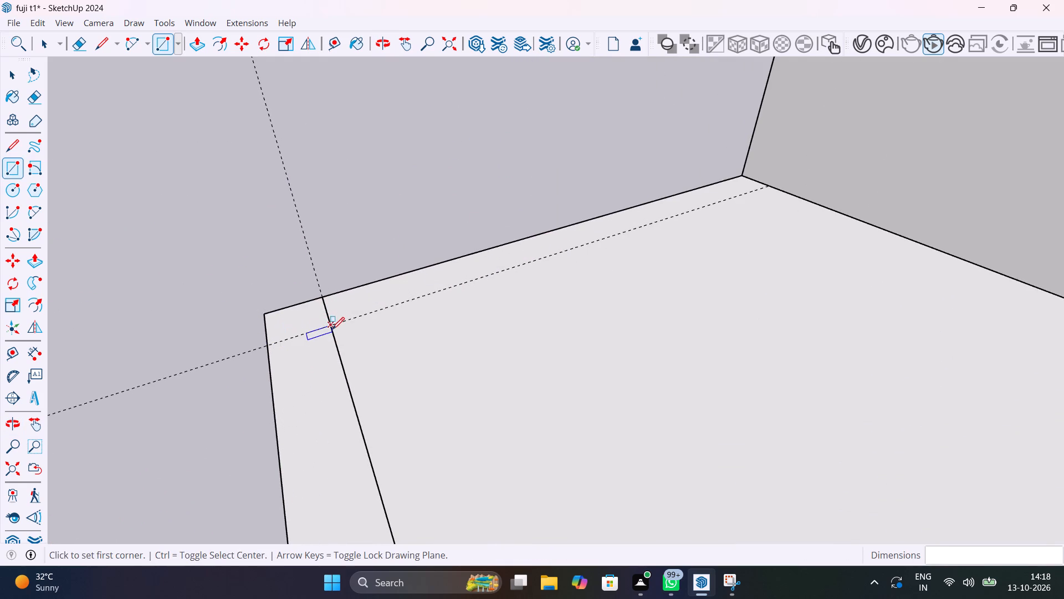
{"action": "left_click", "coordinate": [332, 326]}
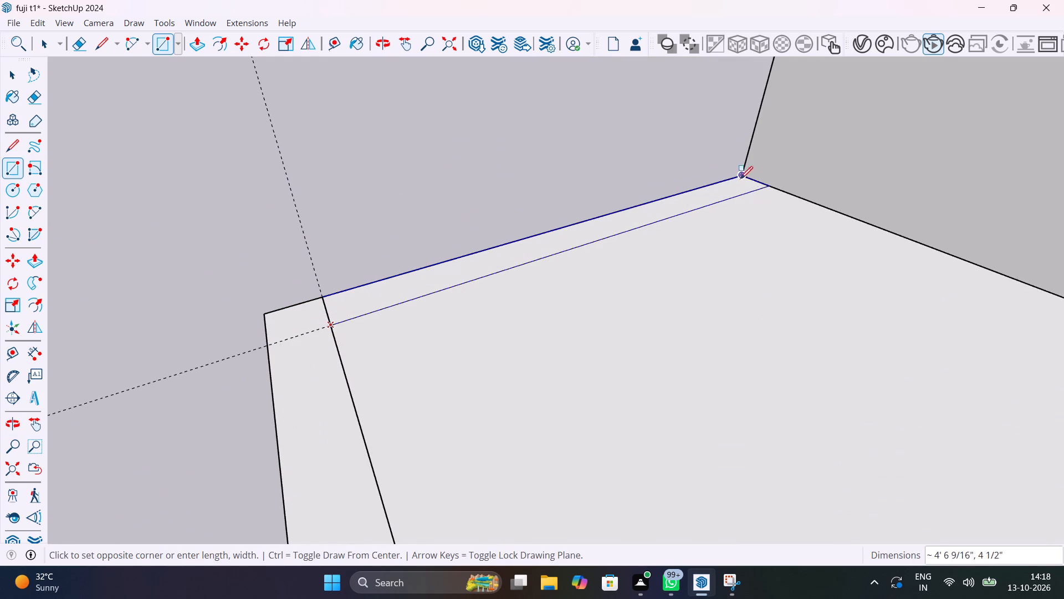
{"action": "left_click", "coordinate": [742, 177]}
Erase the line dividing the two strips at the slab corner, together with the side-wall guide running through it.
{"action": "scroll", "coordinate": [597, 314], "scroll_direction": "down", "scroll_amount": 20}
{"action": "scroll", "coordinate": [597, 314], "scroll_direction": "down", "scroll_amount": 6}
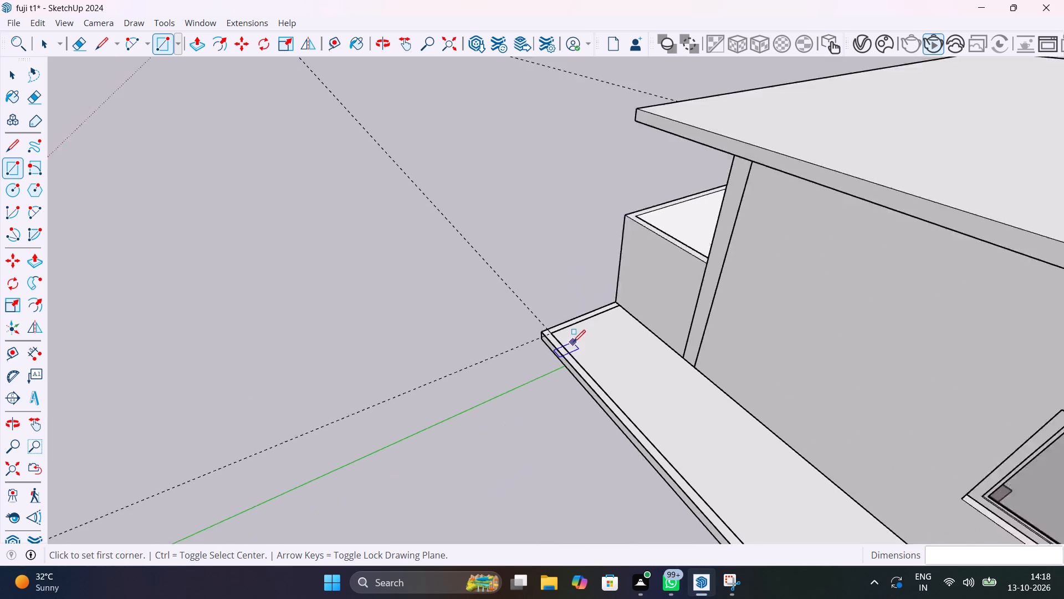
{"action": "scroll", "coordinate": [573, 342], "scroll_direction": "down", "scroll_amount": 2}
{"action": "scroll", "coordinate": [579, 387], "scroll_direction": "up", "scroll_amount": 10}
{"action": "middle_click_drag", "start_coordinate": [473, 356], "coordinate": [525, 459]}
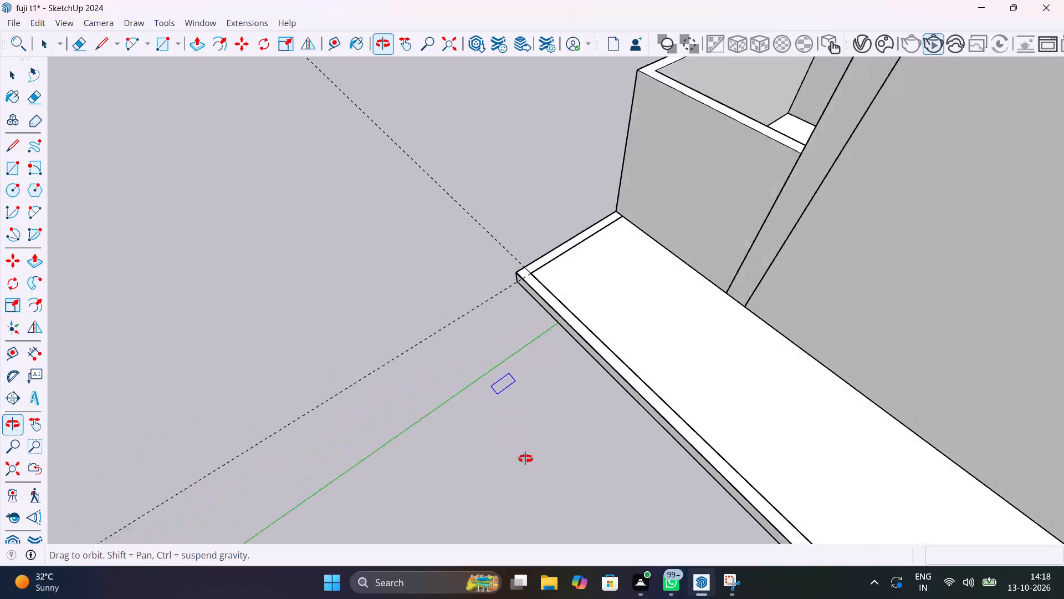
{"action": "middle_click_drag", "start_coordinate": [525, 459], "coordinate": [843, 534]}
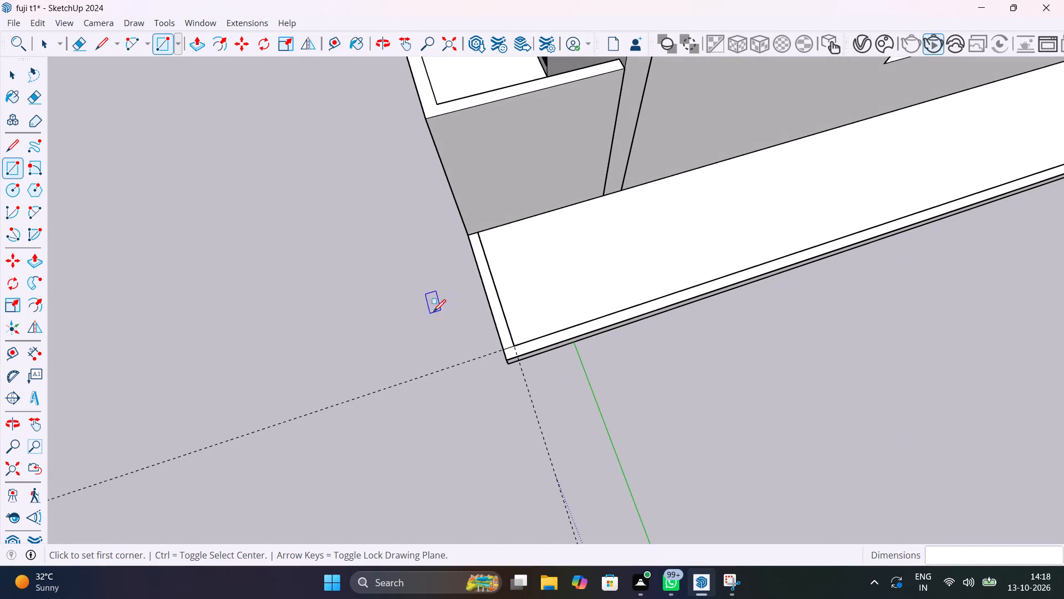
{"action": "key", "text": "space"}
{"action": "scroll", "coordinate": [530, 366], "scroll_direction": "up", "scroll_amount": 11}
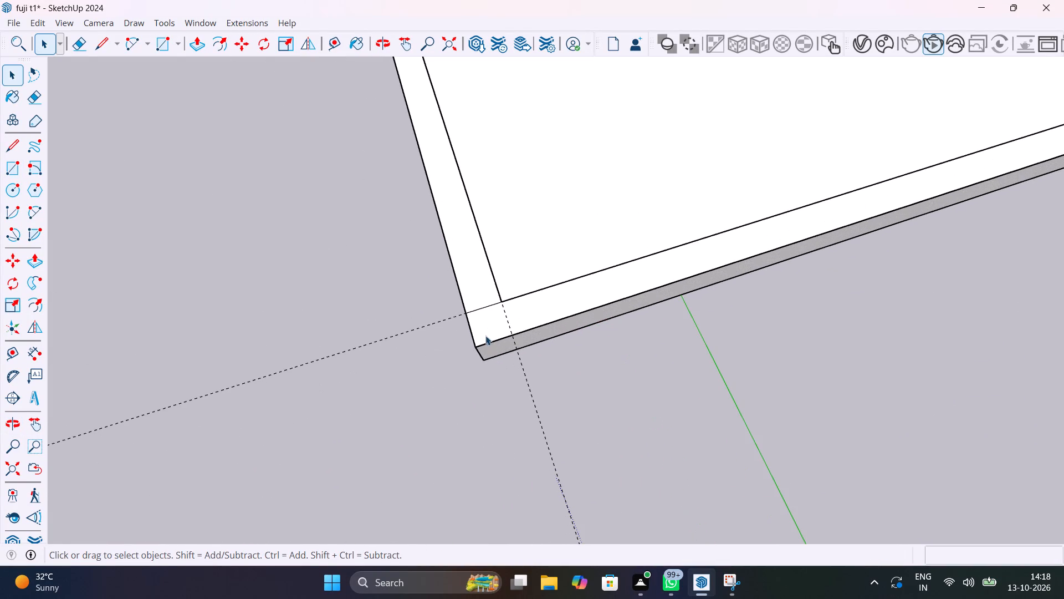
{"action": "key", "text": "e"}
{"action": "left_click_drag", "start_coordinate": [480, 303], "coordinate": [481, 309]}
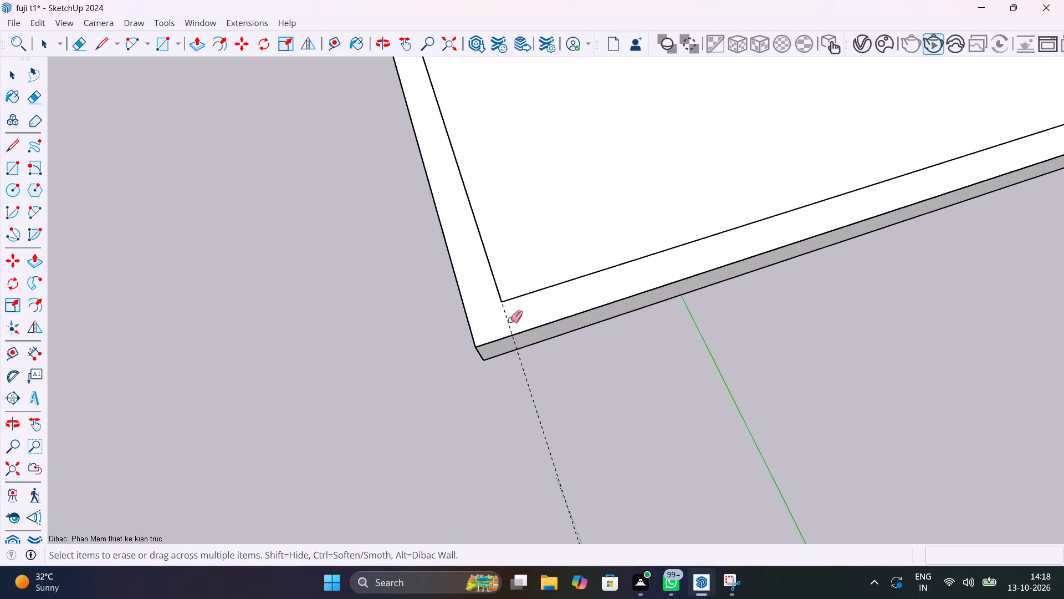
Push/Pull the L-shaped edge strip up 5' to form a boundary wall along the side and short end.
{"action": "key", "text": "p"}
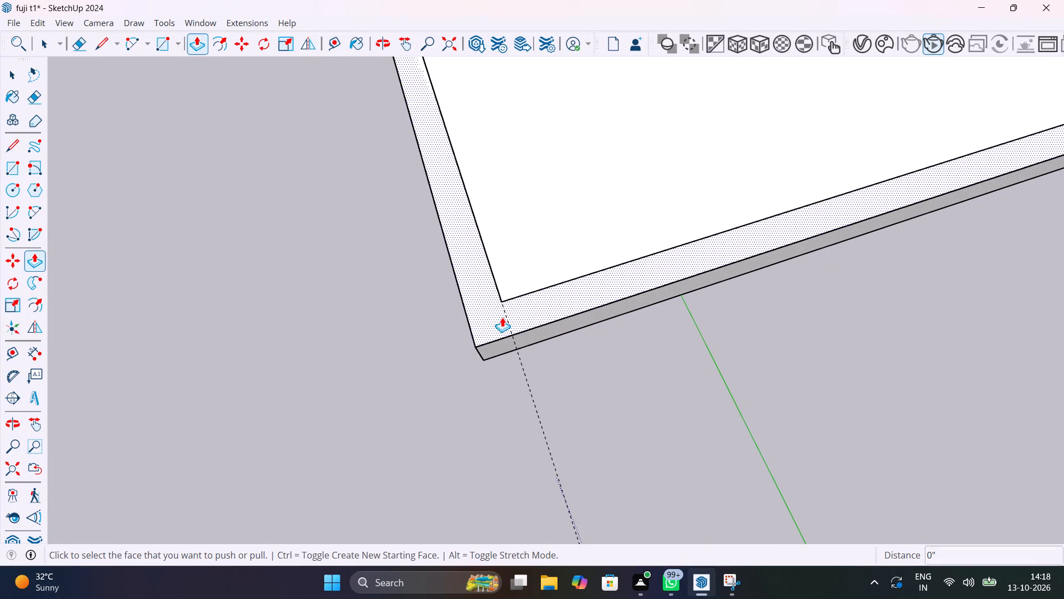
{"action": "left_click", "coordinate": [502, 317]}
{"action": "scroll", "coordinate": [494, 280], "scroll_direction": "down", "scroll_amount": 14}
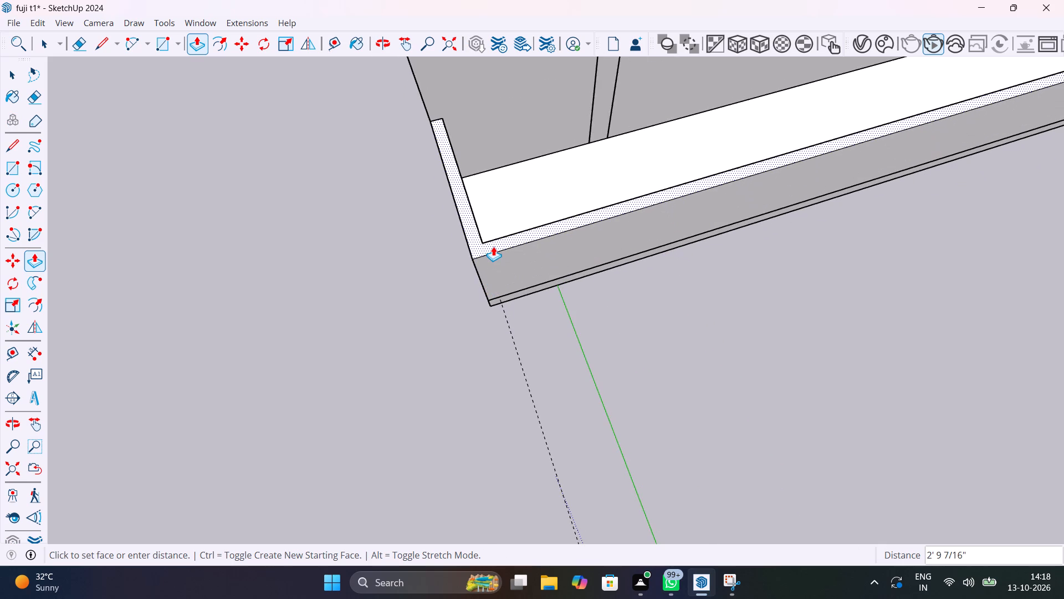
{"action": "type", "text": "5'"}
{"action": "key", "text": "Return"}
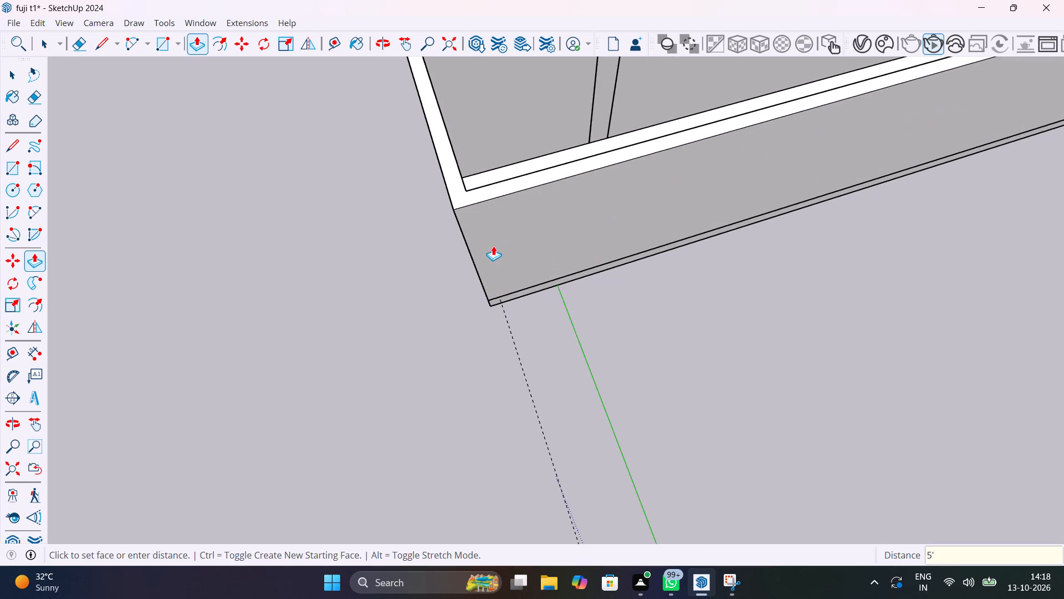
Inside the balcony parapet's group, lower the parapet's top face by 6" to level with the adjoining boundary wall.
{"action": "scroll", "coordinate": [493, 246], "scroll_direction": "down", "scroll_amount": 12}
{"action": "middle_click_drag", "start_coordinate": [475, 283], "coordinate": [740, 151]}
{"action": "scroll", "coordinate": [426, 198], "scroll_direction": "up", "scroll_amount": 3}
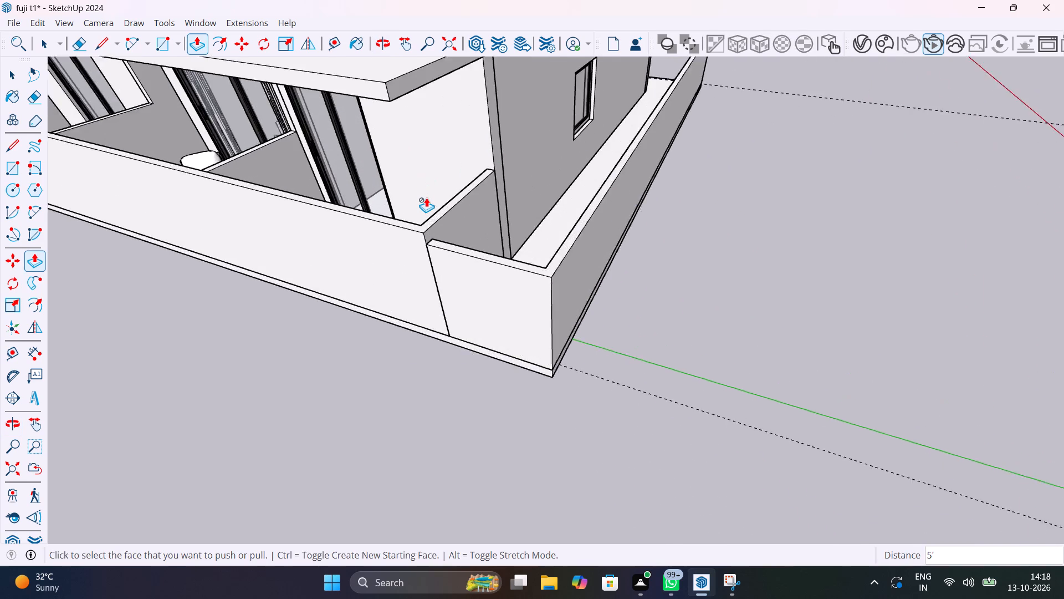
{"action": "scroll", "coordinate": [426, 197], "scroll_direction": "up", "scroll_amount": 6}
{"action": "key", "text": "space"}
{"action": "scroll", "coordinate": [427, 227], "scroll_direction": "down", "scroll_amount": 7}
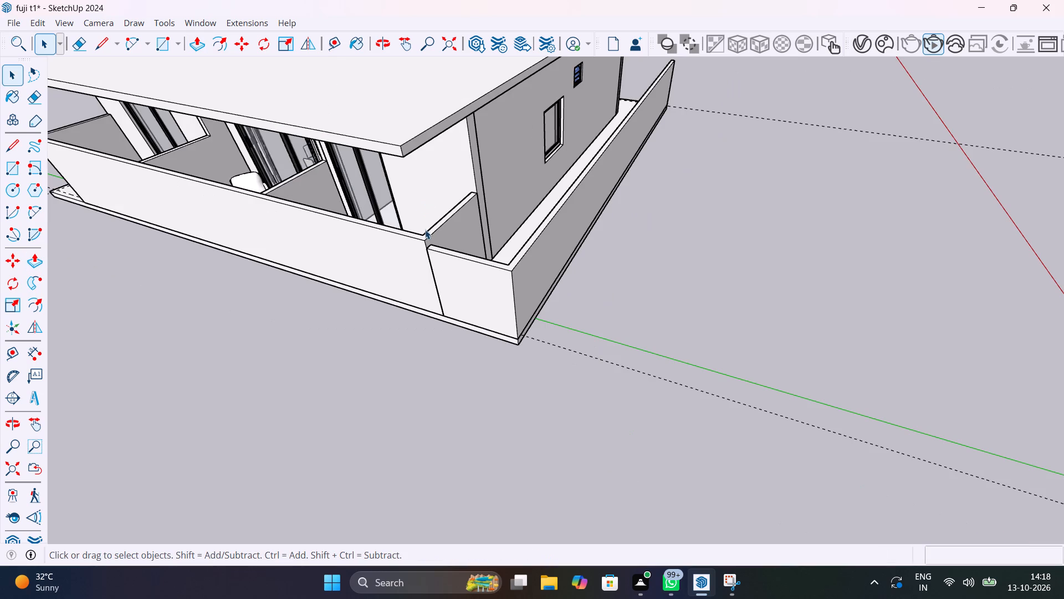
{"action": "left_click", "coordinate": [423, 233]}
{"action": "scroll", "coordinate": [423, 233], "scroll_direction": "up", "scroll_amount": 9}
{"action": "double_click", "coordinate": [423, 240]}
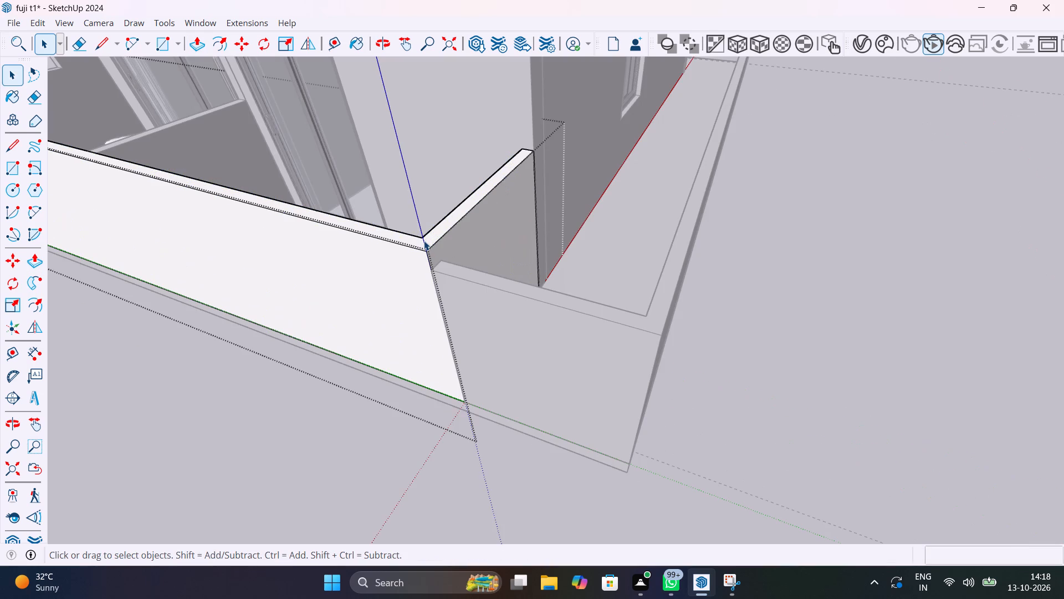
{"action": "left_click", "coordinate": [424, 241]}
{"action": "key", "text": "p"}
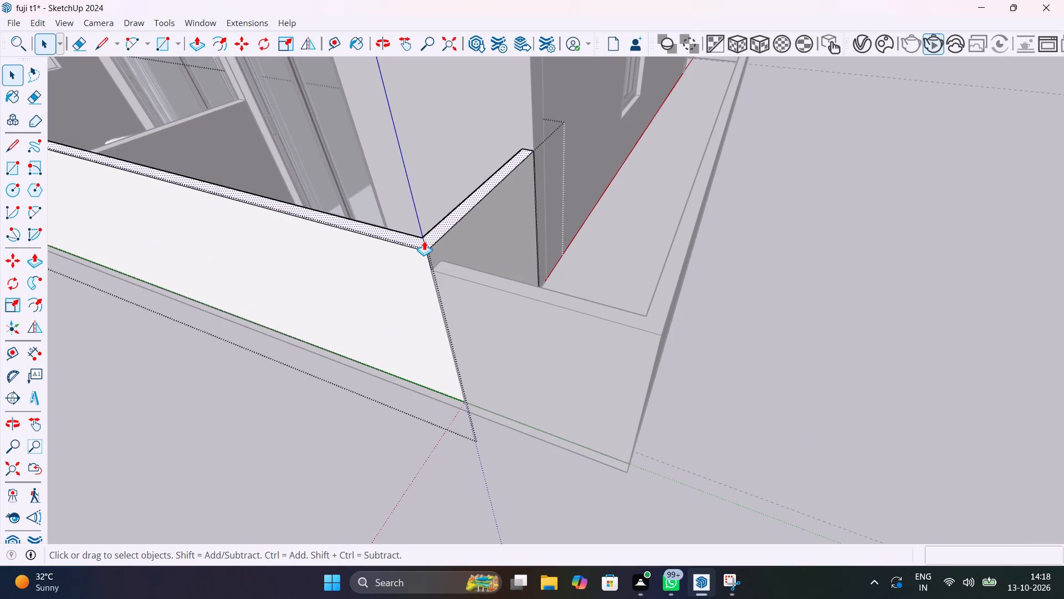
{"action": "left_click", "coordinate": [424, 241]}
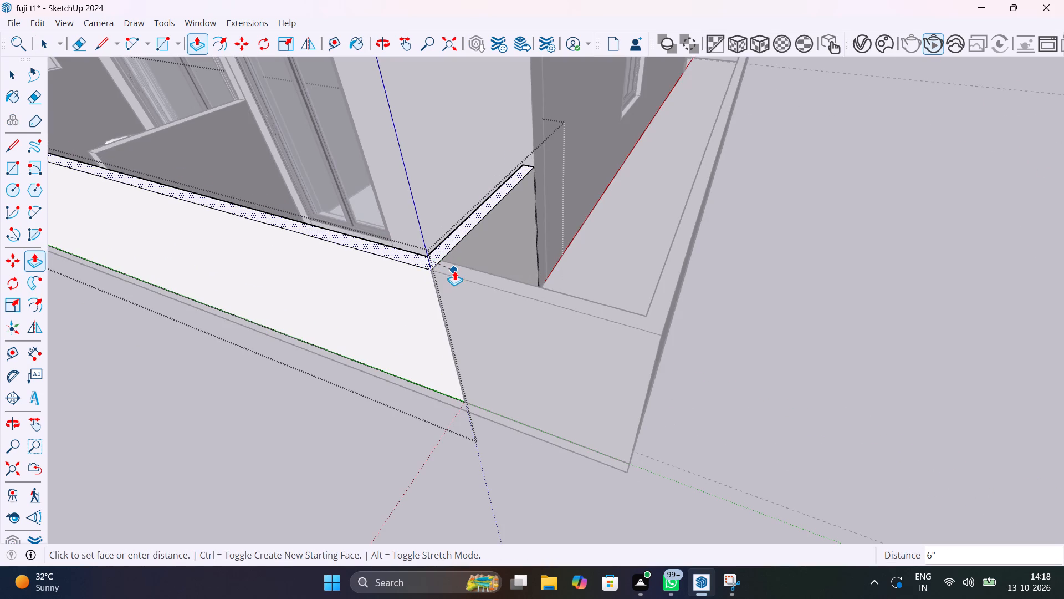
{"action": "left_click", "coordinate": [454, 271]}
{"action": "key", "text": "space"}
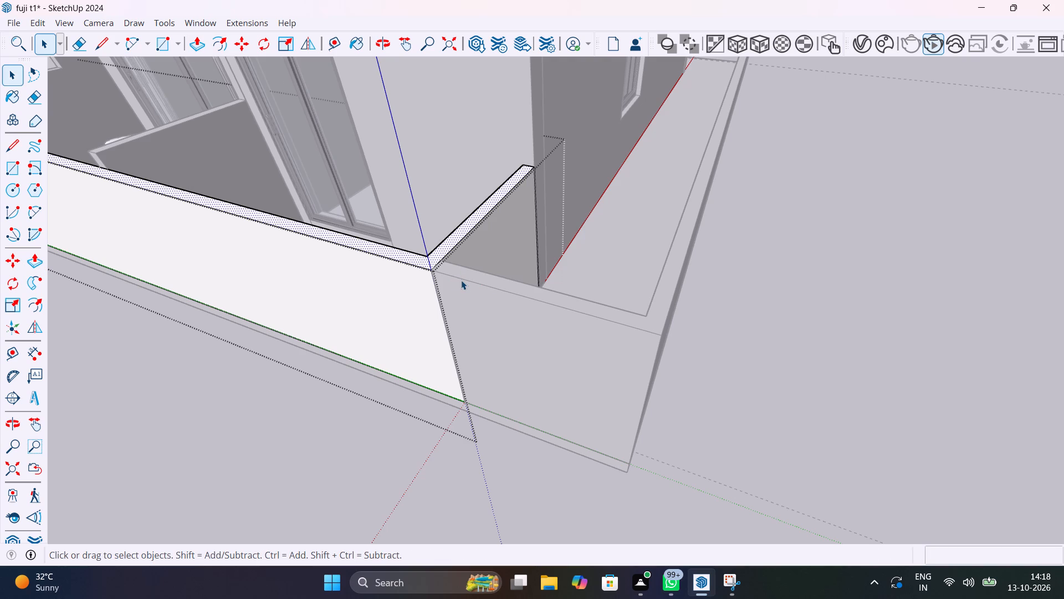
{"action": "scroll", "coordinate": [461, 280], "scroll_direction": "down", "scroll_amount": 11}
{"action": "left_click", "coordinate": [631, 294]}
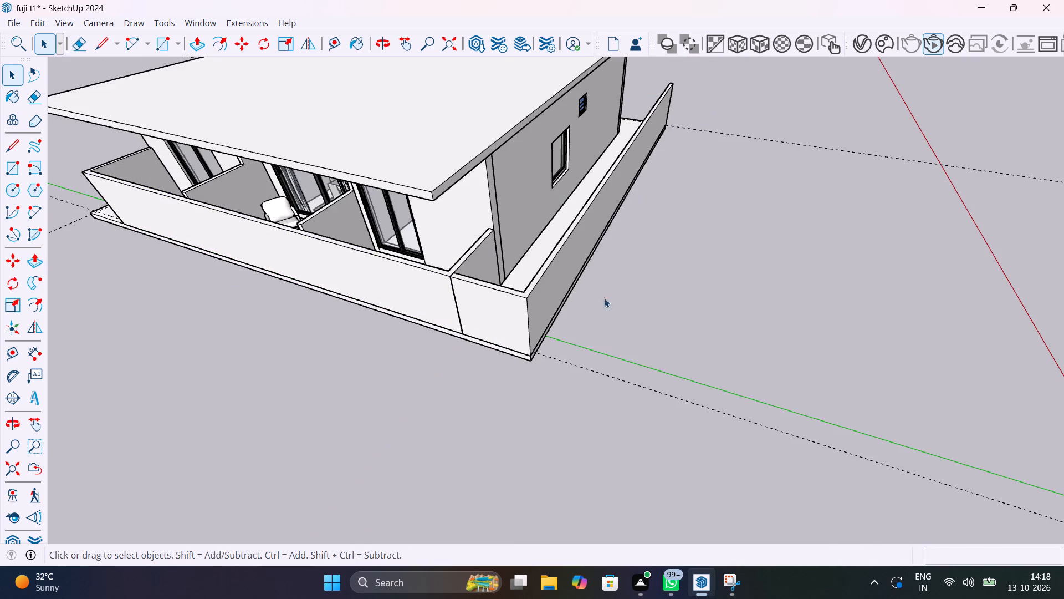
Draw a rectangular strip about 42' 3 1/2" by 4 1/2" along the slab's unwalled long side edge, starting from the guide intersection at the entrance-side corner.
{"action": "scroll", "coordinate": [450, 304], "scroll_direction": "down", "scroll_amount": 1}
{"action": "middle_click_drag", "start_coordinate": [450, 304], "coordinate": [443, 400], "text": "shift"}
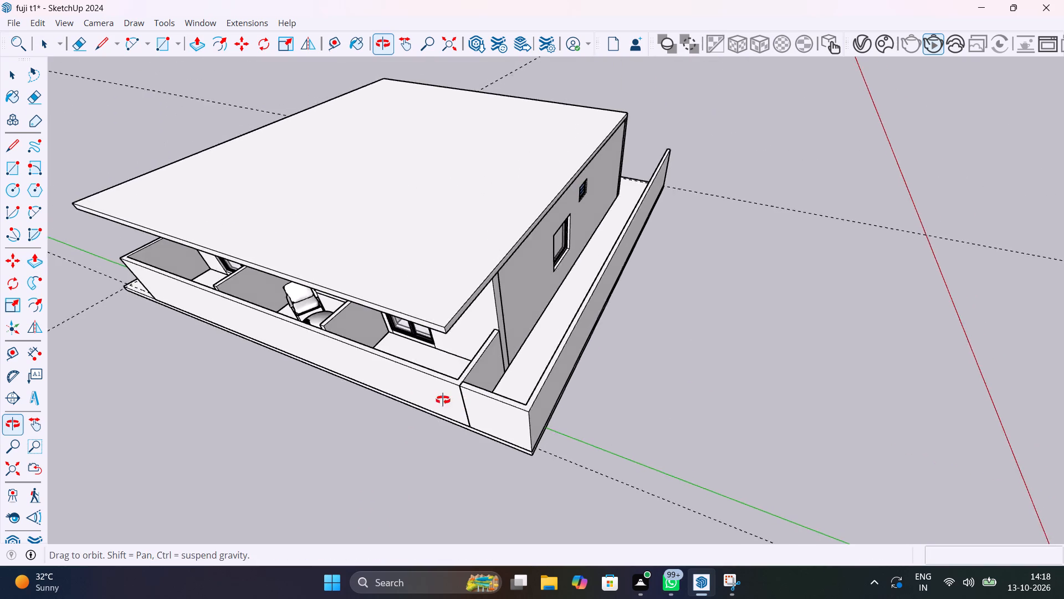
{"action": "middle_click_drag", "start_coordinate": [443, 400], "coordinate": [348, 489], "text": "shift"}
{"action": "scroll", "coordinate": [392, 332], "scroll_direction": "up", "scroll_amount": 6}
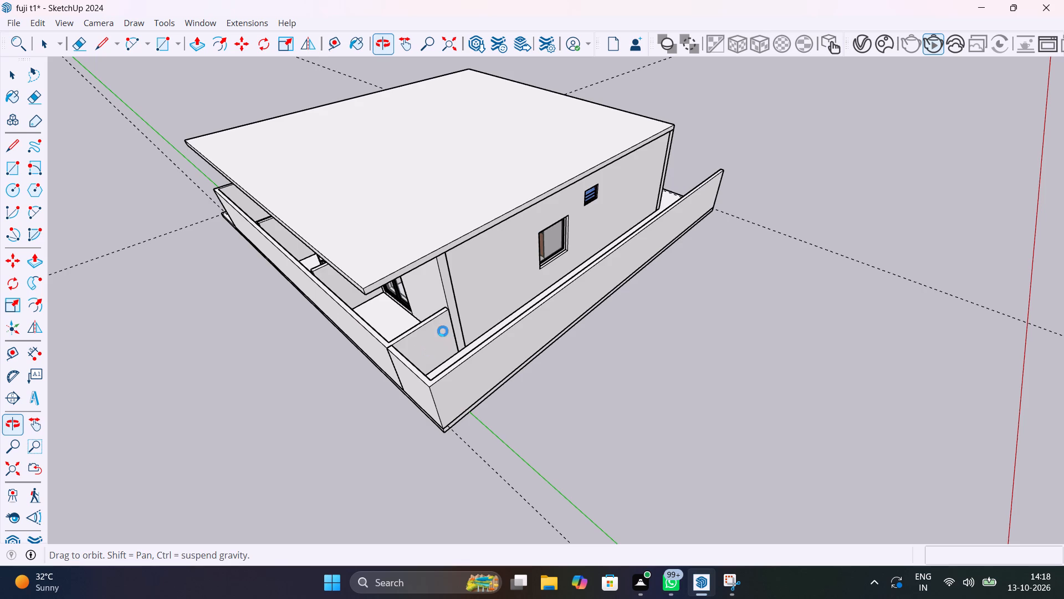
{"action": "middle_click_drag", "start_coordinate": [434, 306], "coordinate": [110, 370]}
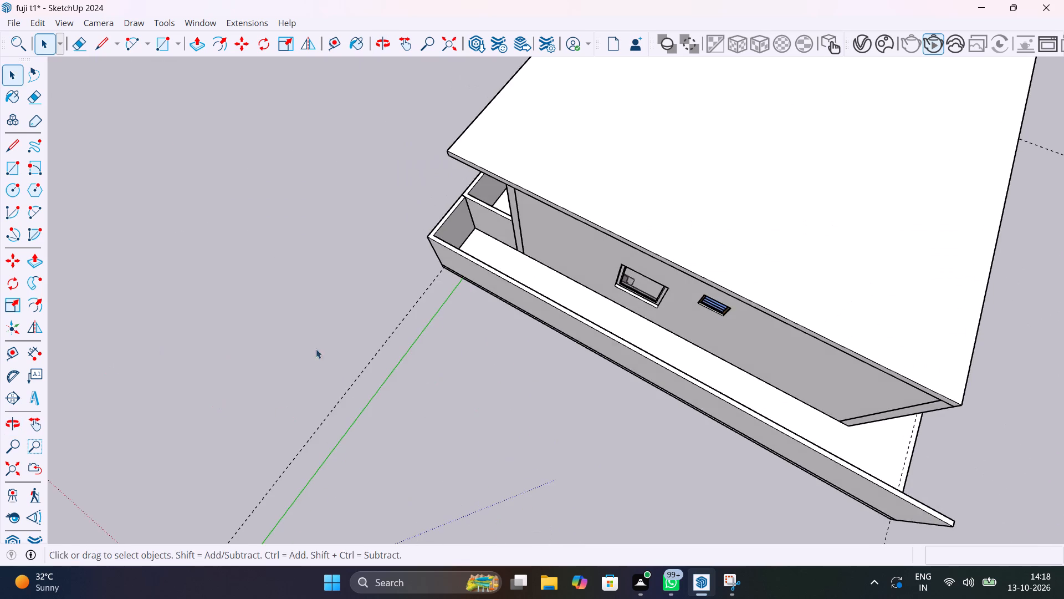
{"action": "middle_click_drag", "start_coordinate": [543, 349], "coordinate": [303, 223]}
{"action": "scroll", "coordinate": [616, 312], "scroll_direction": "down", "scroll_amount": 6}
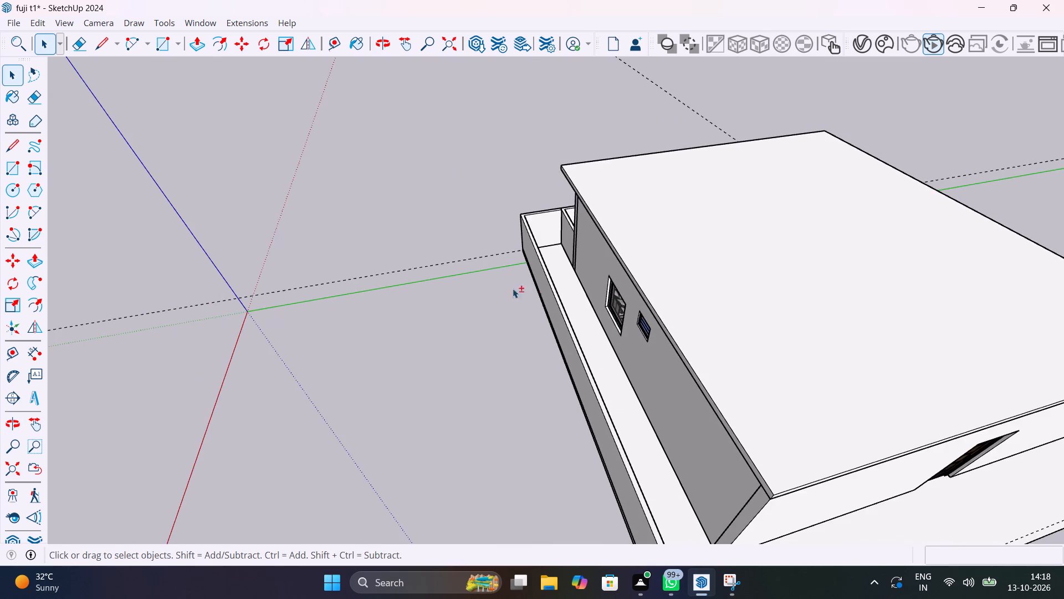
{"action": "middle_click_drag", "start_coordinate": [495, 285], "coordinate": [141, 231], "text": "shift"}
{"action": "scroll", "coordinate": [489, 317], "scroll_direction": "down", "scroll_amount": 3}
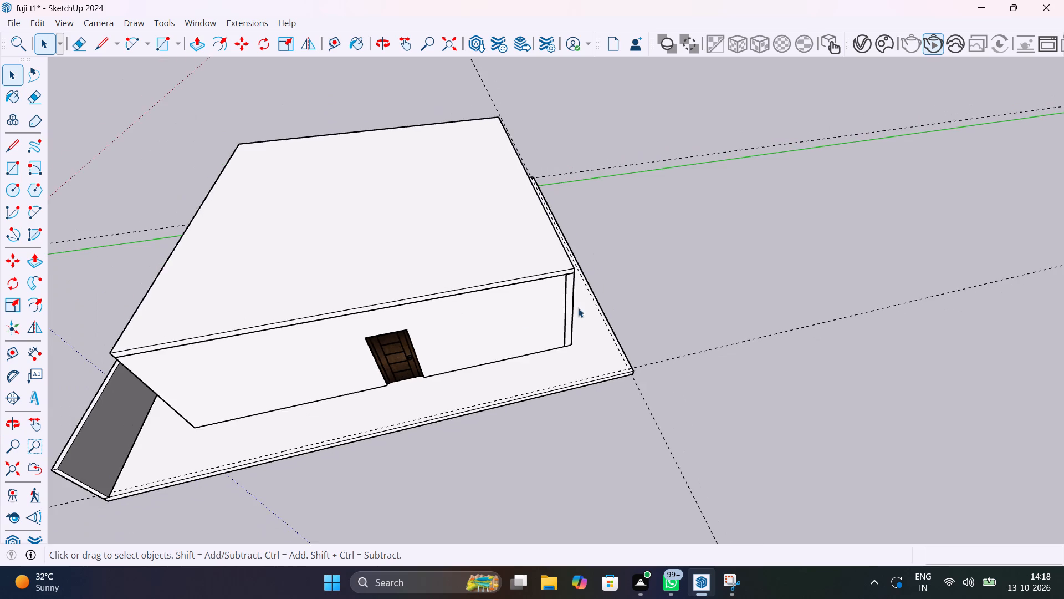
{"action": "middle_click_drag", "start_coordinate": [576, 307], "coordinate": [407, 385]}
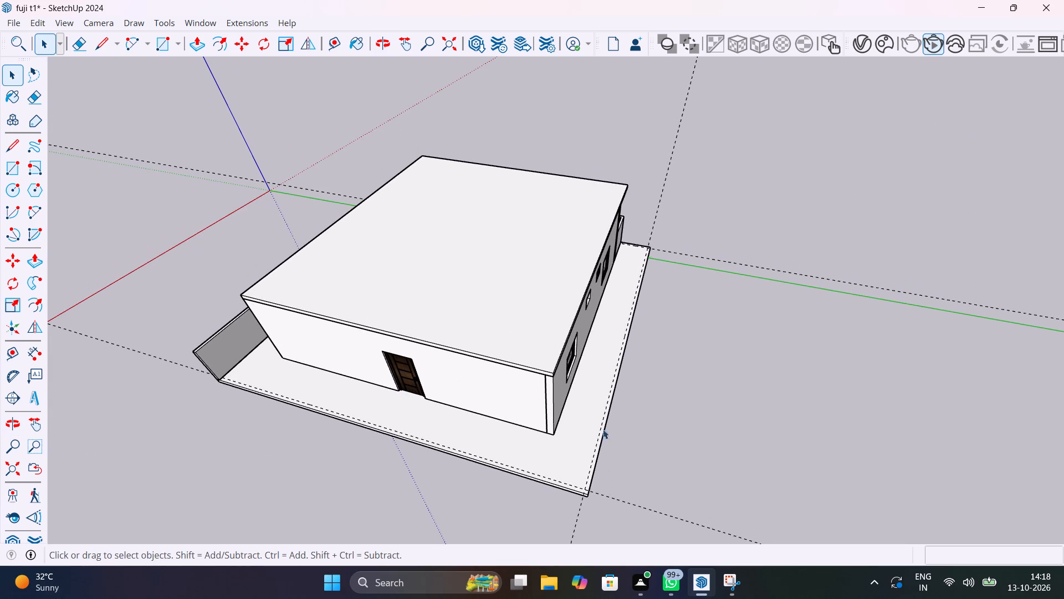
{"action": "scroll", "coordinate": [622, 442], "scroll_direction": "up", "scroll_amount": 7}
{"action": "middle_click_drag", "start_coordinate": [622, 441], "coordinate": [360, 489]}
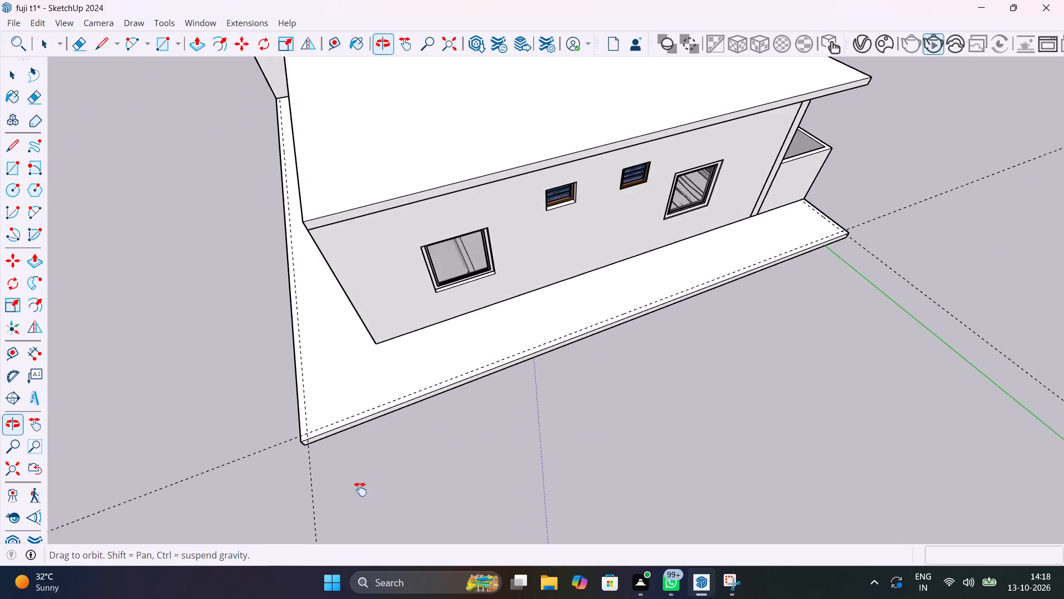
{"action": "middle_click_drag", "start_coordinate": [360, 489], "coordinate": [250, 473]}
{"action": "scroll", "coordinate": [254, 379], "scroll_direction": "up", "scroll_amount": 7}
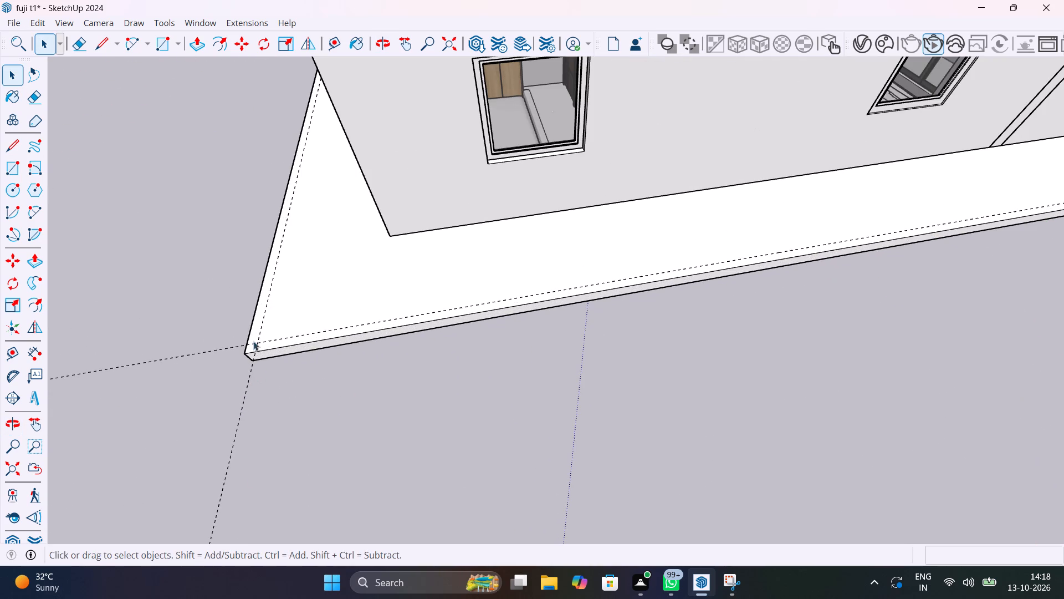
{"action": "scroll", "coordinate": [284, 353], "scroll_direction": "up", "scroll_amount": 10}
{"action": "key", "text": "r"}
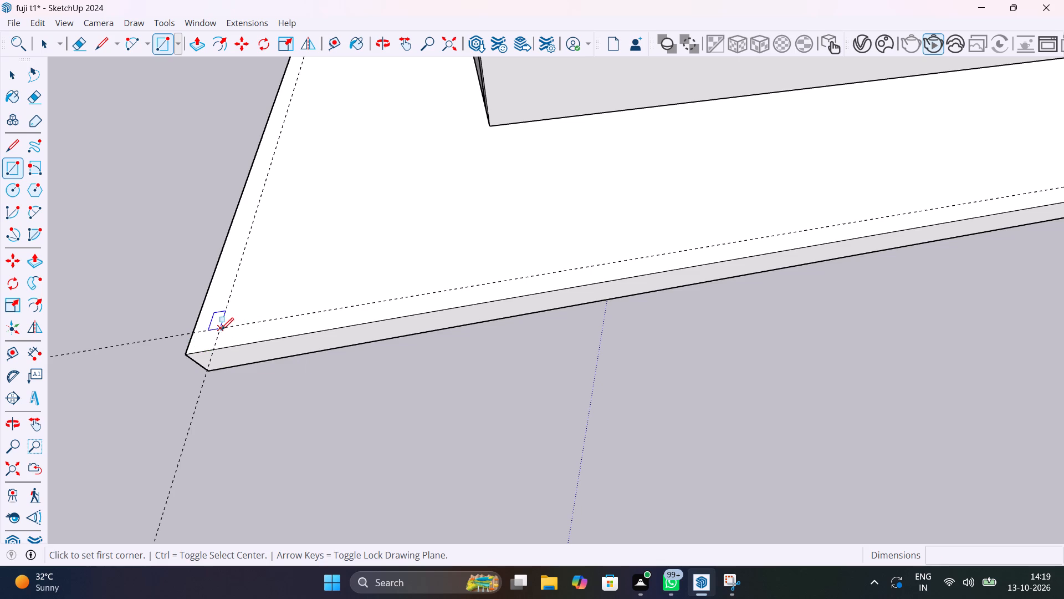
{"action": "left_click", "coordinate": [221, 329]}
{"action": "scroll", "coordinate": [305, 329], "scroll_direction": "down", "scroll_amount": 20}
{"action": "scroll", "coordinate": [305, 329], "scroll_direction": "down", "scroll_amount": 2}
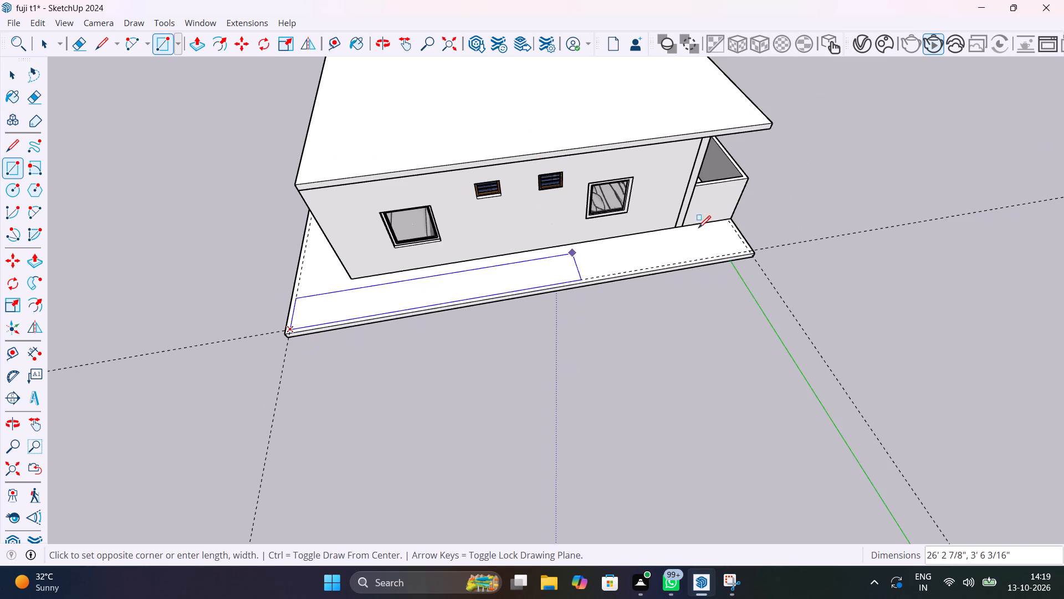
{"action": "scroll", "coordinate": [746, 247], "scroll_direction": "up", "scroll_amount": 15}
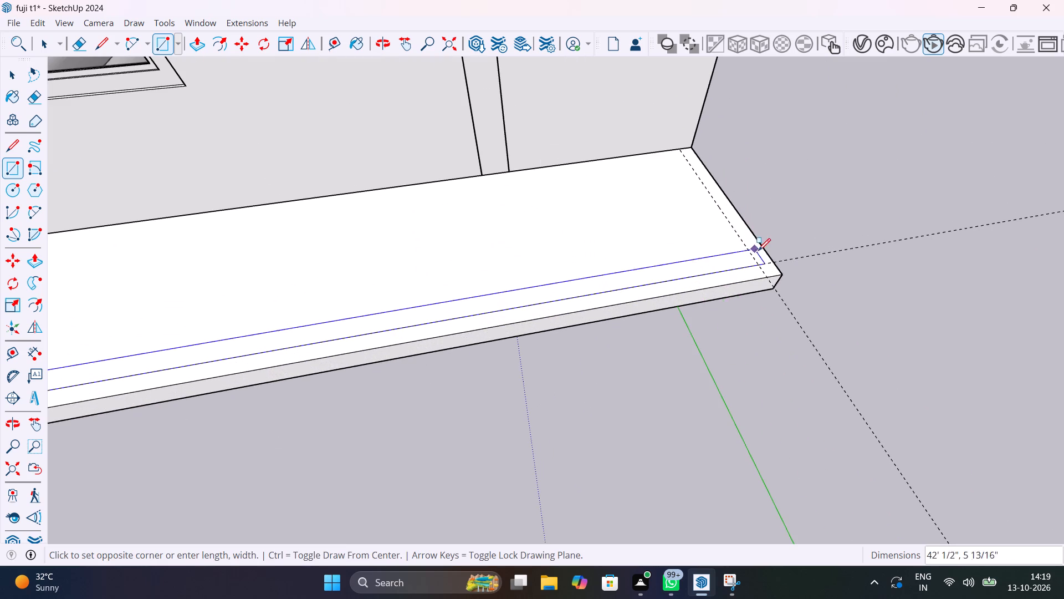
{"action": "left_click", "coordinate": [773, 262]}
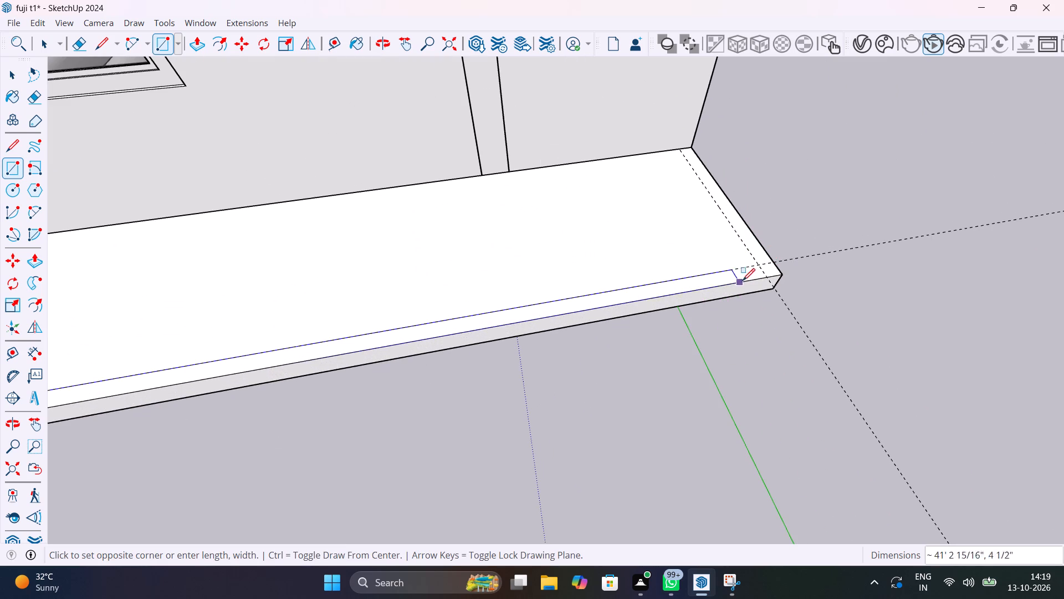
{"action": "left_click", "coordinate": [775, 264]}
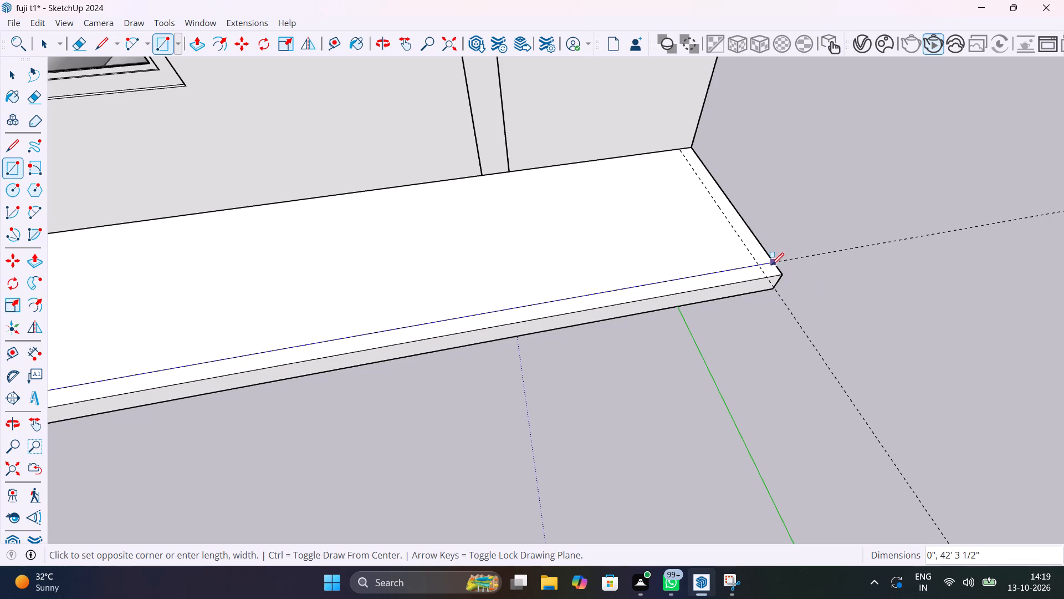
{"action": "scroll", "coordinate": [785, 274], "scroll_direction": "up", "scroll_amount": 7}
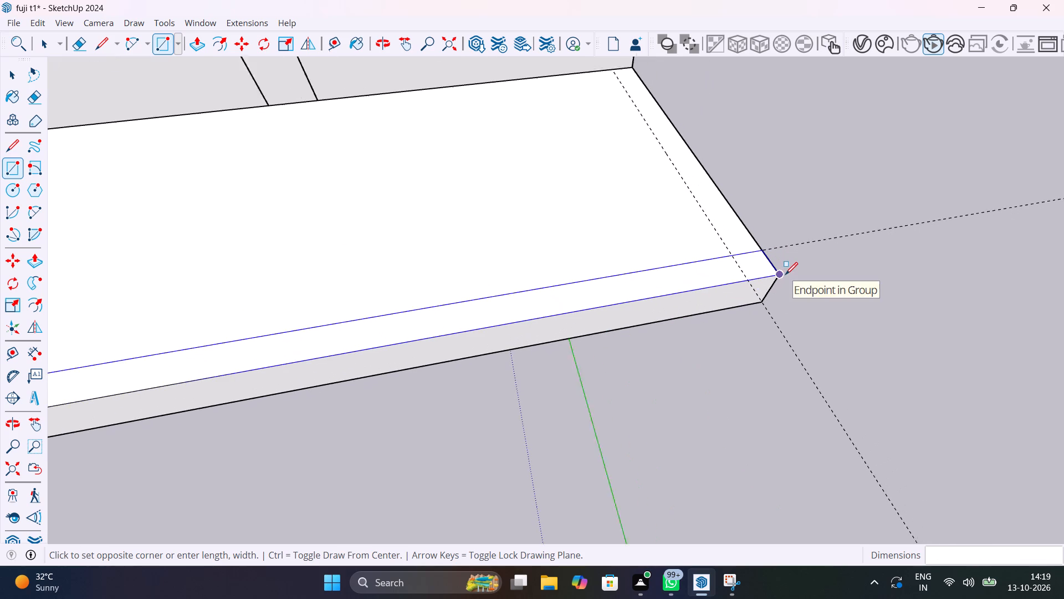
{"action": "scroll", "coordinate": [785, 275], "scroll_direction": "up", "scroll_amount": 1}
{"action": "left_click", "coordinate": [781, 274]}
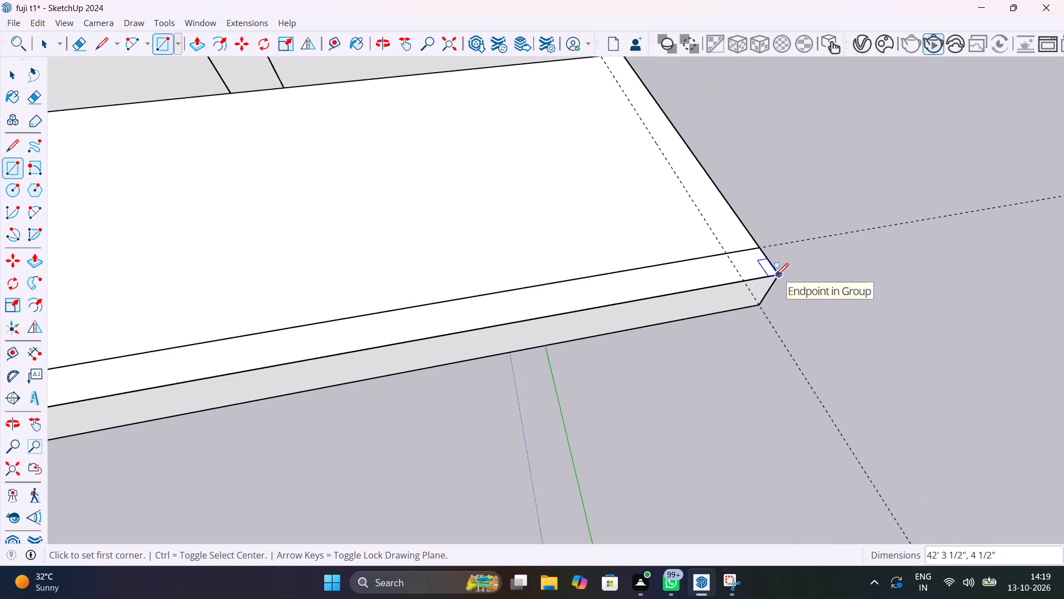
Push/Pull the long side strip up 5' to form a boundary wall level with the balcony parapet.
{"action": "key", "text": "p"}
{"action": "left_click", "coordinate": [708, 271]}
{"action": "scroll", "coordinate": [688, 257], "scroll_direction": "down", "scroll_amount": 4}
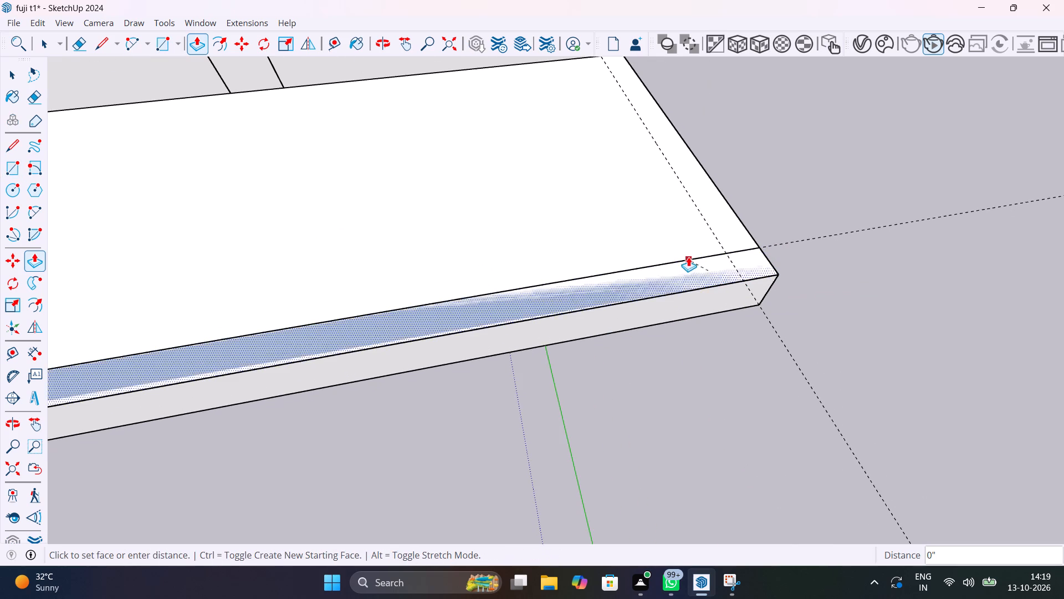
{"action": "scroll", "coordinate": [688, 257], "scroll_direction": "down", "scroll_amount": 19}
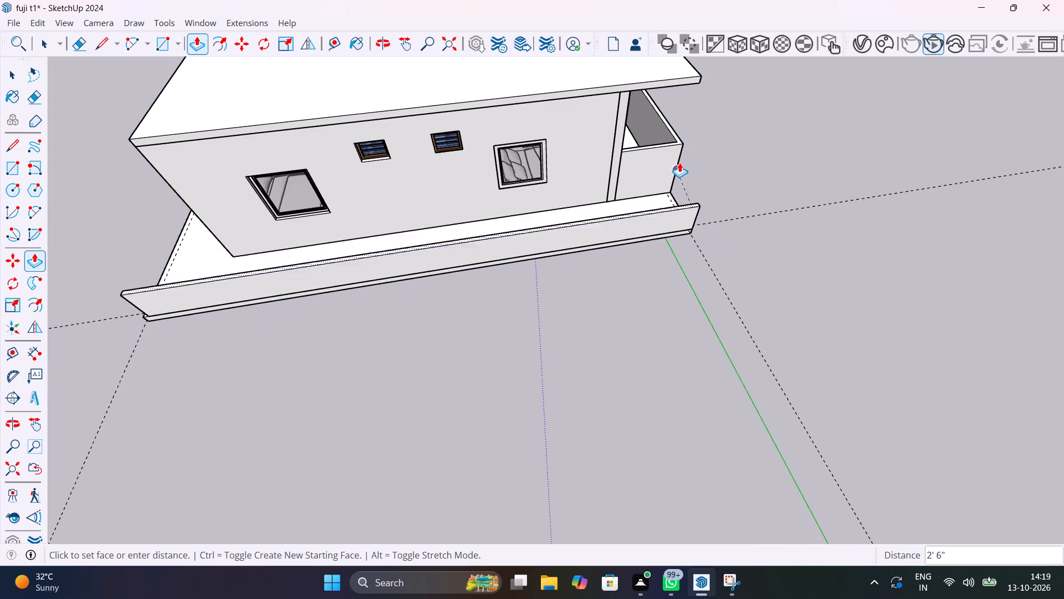
{"action": "left_click", "coordinate": [677, 145]}
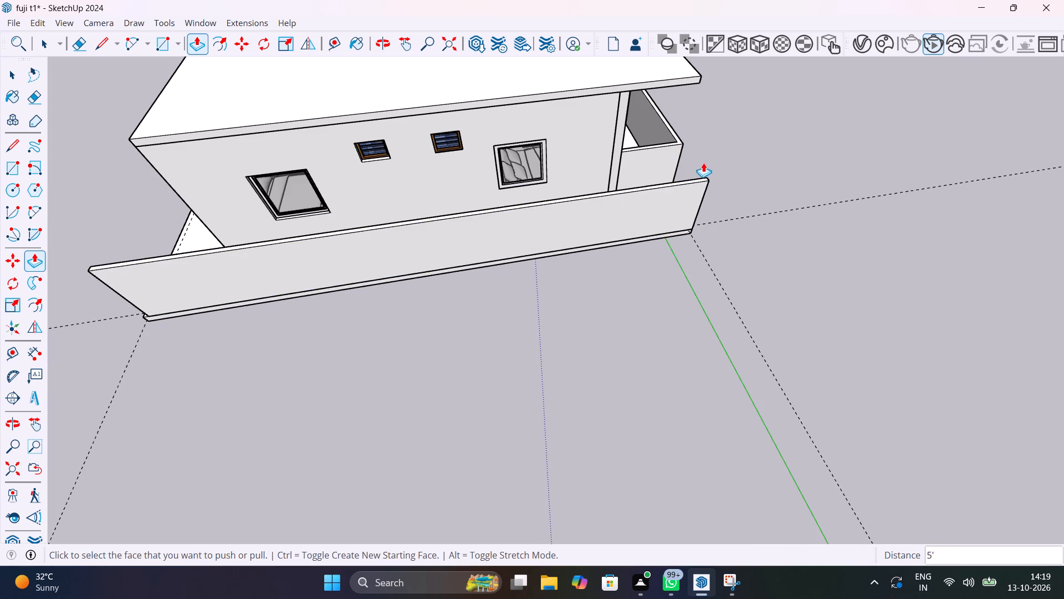
Copy the vertical edge at the balcony-side end of the new wall 4.5" along the wall's inner face.
{"action": "middle_click_drag", "start_coordinate": [700, 179], "coordinate": [108, 246]}
{"action": "scroll", "coordinate": [566, 396], "scroll_direction": "up", "scroll_amount": 3}
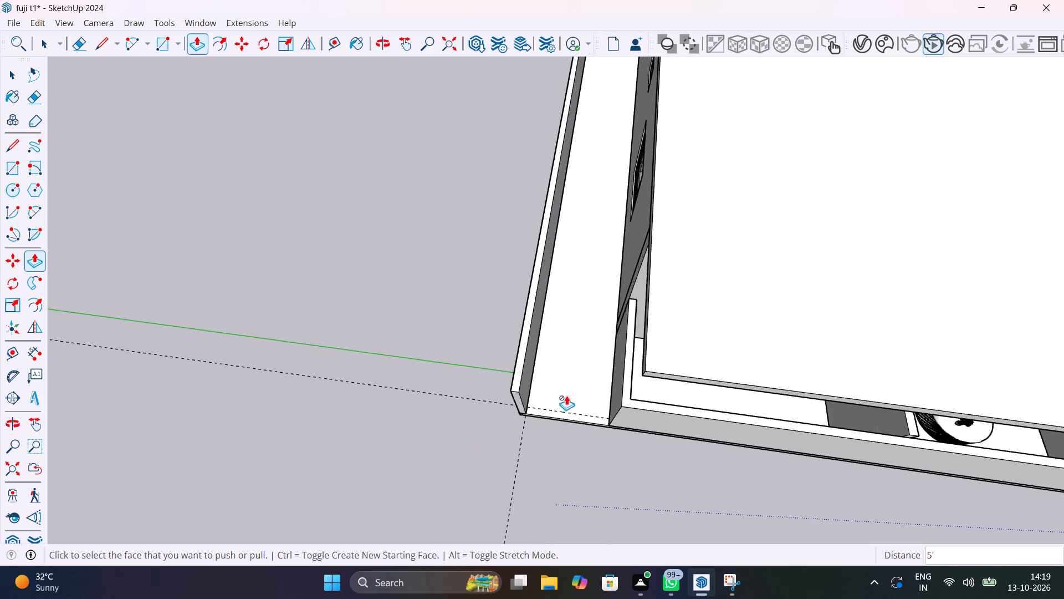
{"action": "scroll", "coordinate": [566, 395], "scroll_direction": "up", "scroll_amount": 8}
{"action": "middle_click_drag", "start_coordinate": [529, 453], "coordinate": [347, 403]}
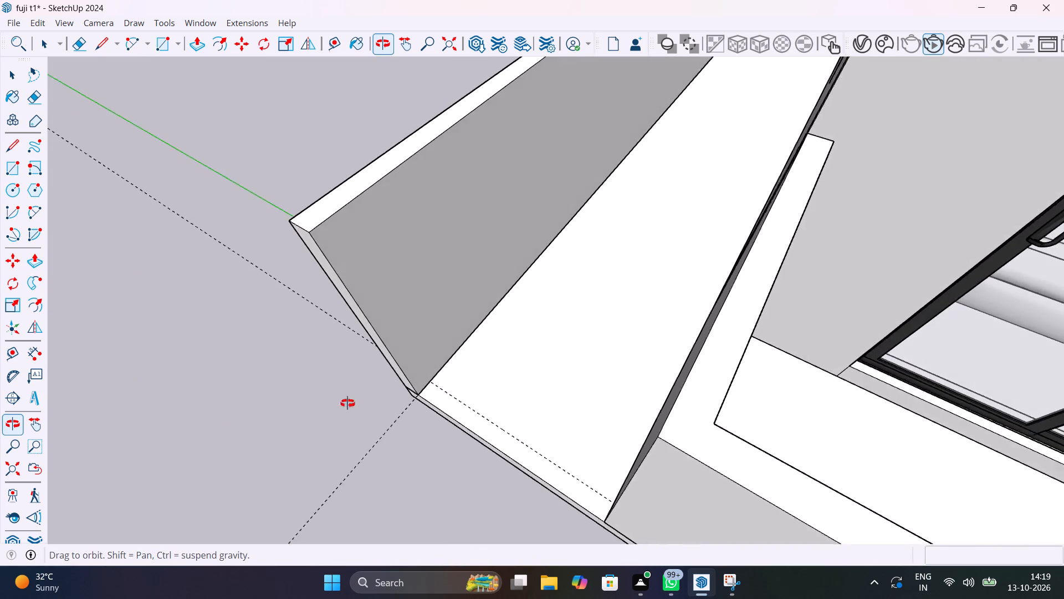
{"action": "middle_click_drag", "start_coordinate": [347, 403], "coordinate": [331, 404]}
{"action": "scroll", "coordinate": [331, 404], "scroll_direction": "up", "scroll_amount": 1}
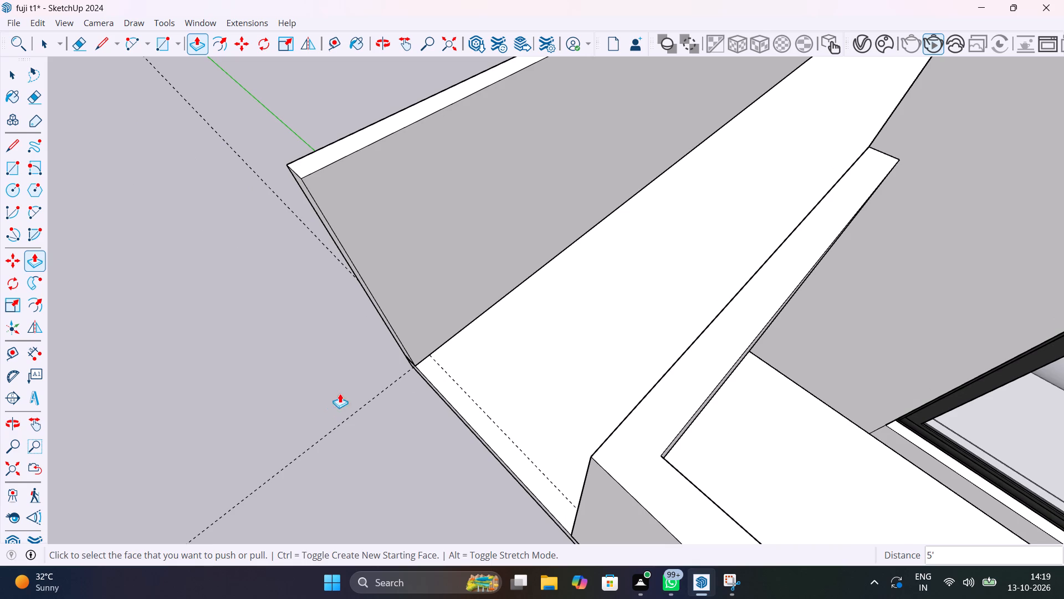
{"action": "key", "text": "space"}
{"action": "left_click", "coordinate": [400, 312]}
{"action": "left_click", "coordinate": [396, 336]}
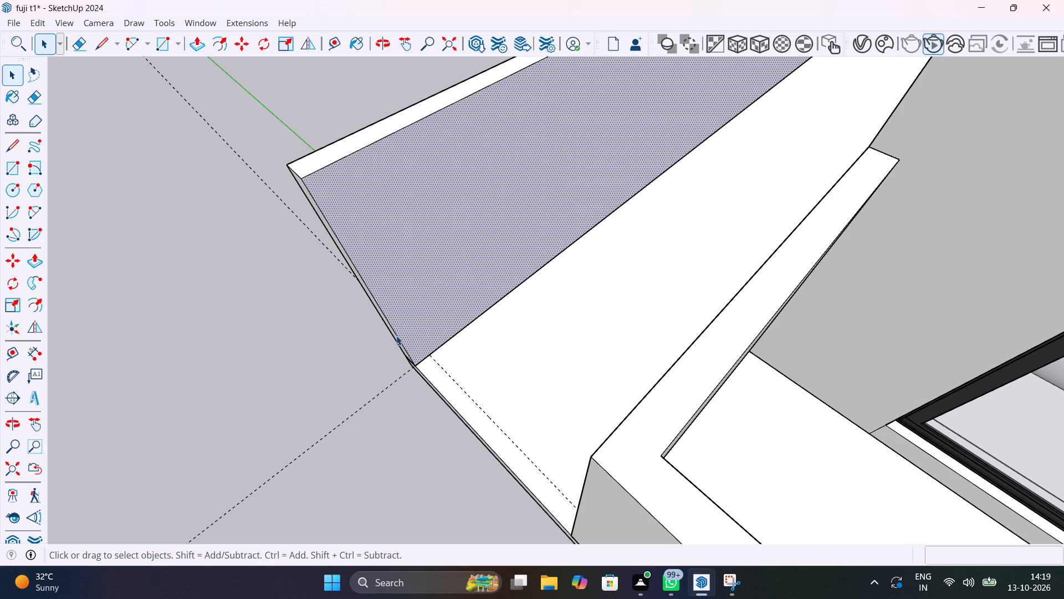
{"action": "key", "text": "m"}
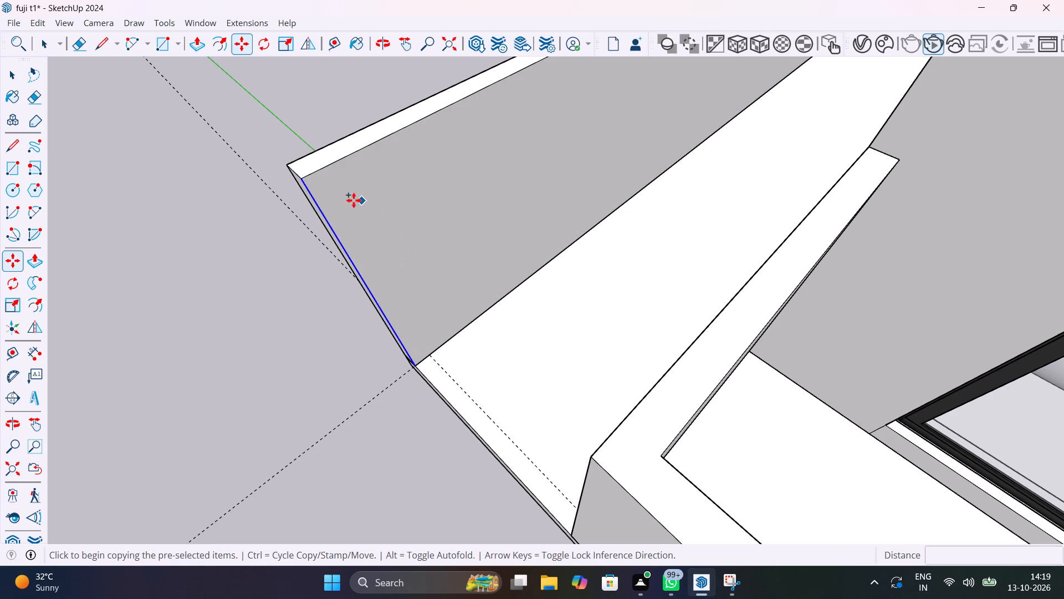
{"action": "left_click", "coordinate": [305, 180]}
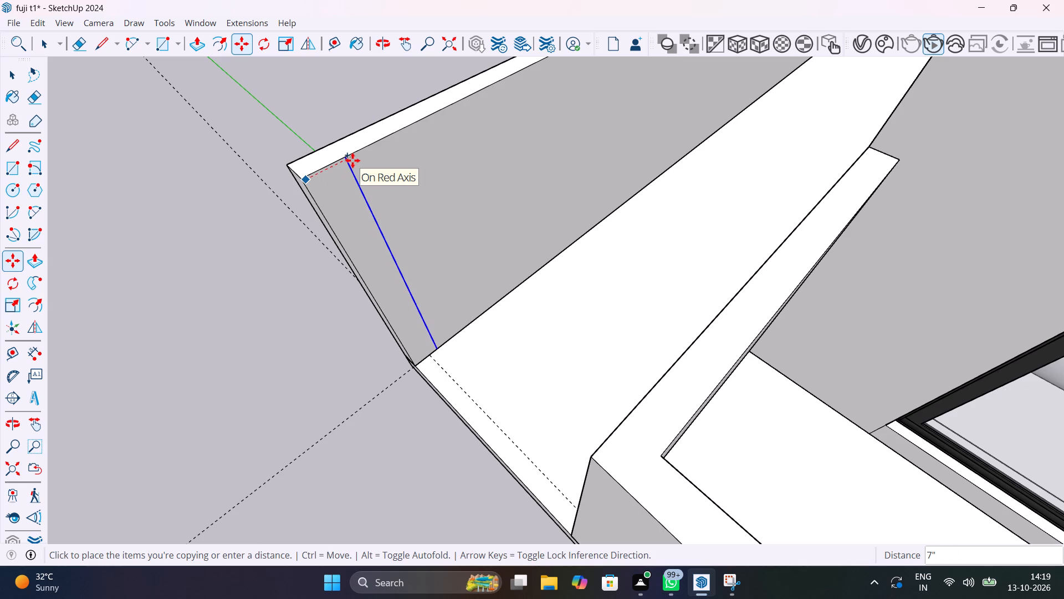
{"action": "key", "text": "4"}
{"action": "key", "text": "Return"}
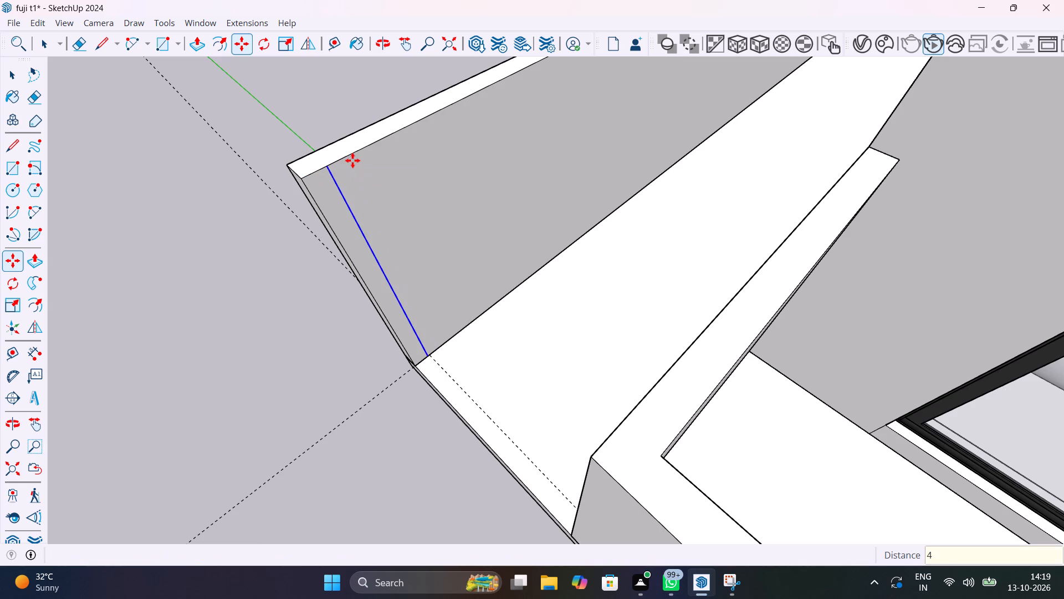
{"action": "key", "text": "period"}
{"action": "key", "text": "BackSpace"}
{"action": "type", "text": "4.5\""}
{"action": "key", "text": "Return"}
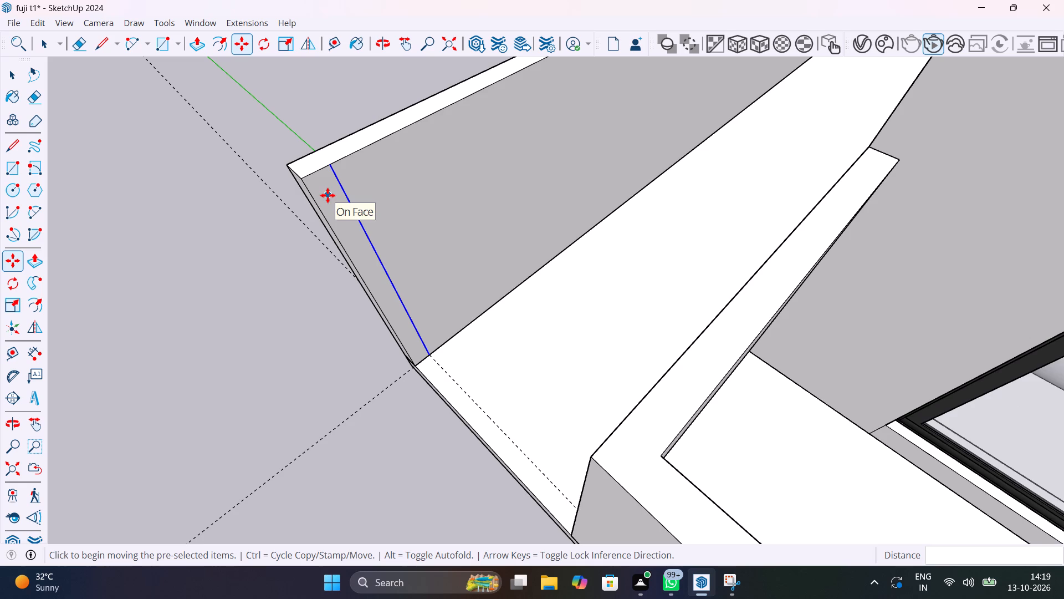
Push/Pull the 4.5" strip on the wall's inner face out about 4' 7 1/2" to meet the balcony parapet.
{"action": "key", "text": "space"}
{"action": "left_click", "coordinate": [336, 210]}
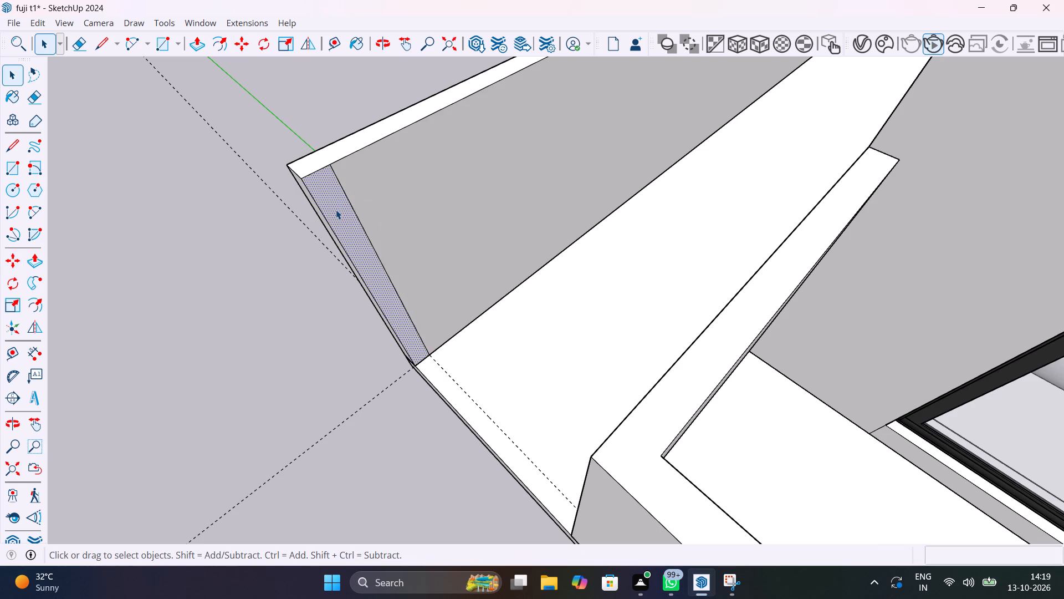
{"action": "key", "text": "p"}
{"action": "left_click", "coordinate": [336, 210]}
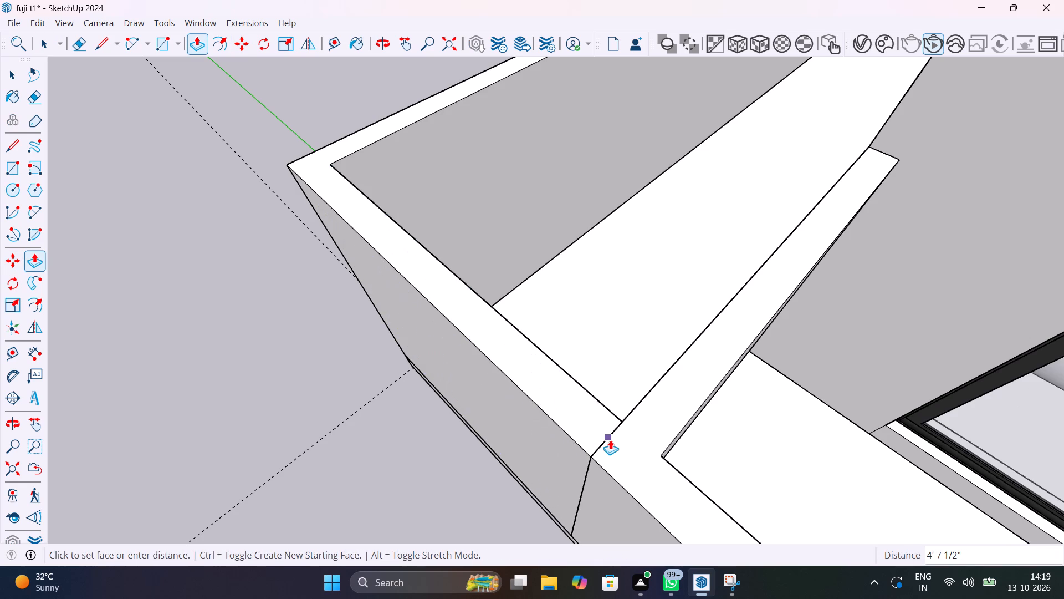
{"action": "left_click", "coordinate": [611, 440]}
{"action": "key", "text": "space"}
{"action": "scroll", "coordinate": [536, 470], "scroll_direction": "down", "scroll_amount": 14}
{"action": "left_click", "coordinate": [426, 446]}
Inspect the boundary walls from several angles, ending at the entrance side of the floor slab.
{"action": "scroll", "coordinate": [456, 449], "scroll_direction": "down", "scroll_amount": 6}
{"action": "middle_click_drag", "start_coordinate": [530, 464], "coordinate": [507, 441], "text": "shift"}
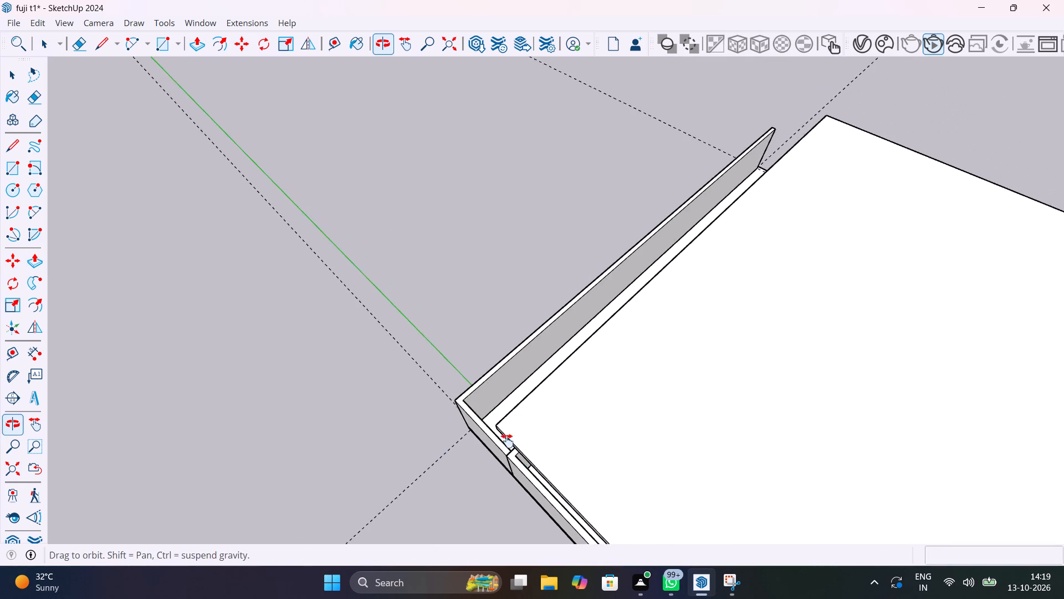
{"action": "middle_click_drag", "start_coordinate": [507, 441], "coordinate": [110, 287], "text": "shift"}
{"action": "scroll", "coordinate": [271, 309], "scroll_direction": "down", "scroll_amount": 20}
{"action": "scroll", "coordinate": [271, 309], "scroll_direction": "down", "scroll_amount": 1}
{"action": "middle_click_drag", "start_coordinate": [405, 357], "coordinate": [172, 357]}
{"action": "scroll", "coordinate": [387, 331], "scroll_direction": "up", "scroll_amount": 12}
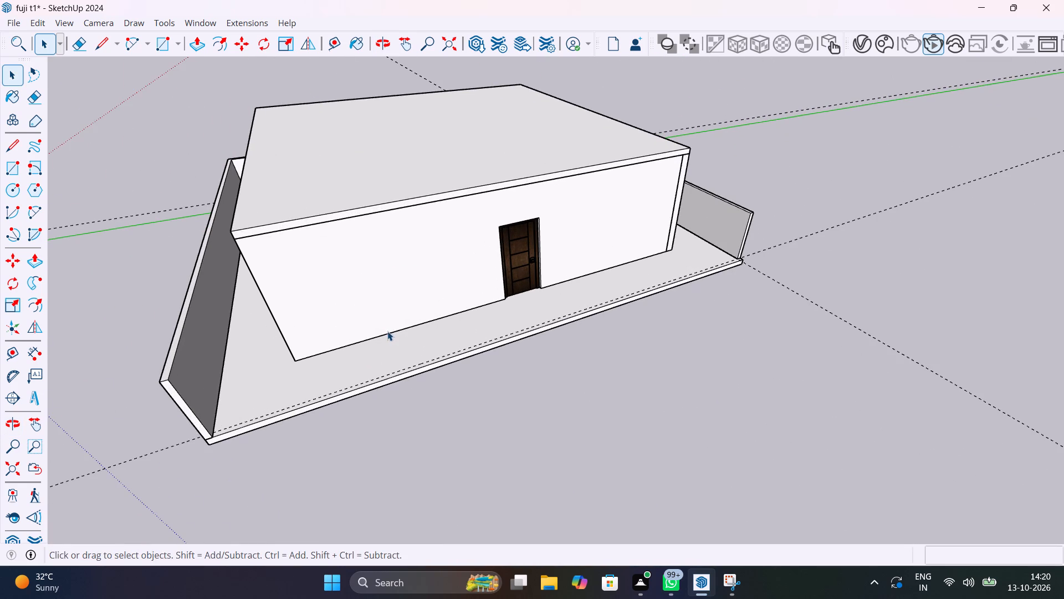
{"action": "middle_click_drag", "start_coordinate": [428, 342], "coordinate": [638, 296], "text": "shift"}
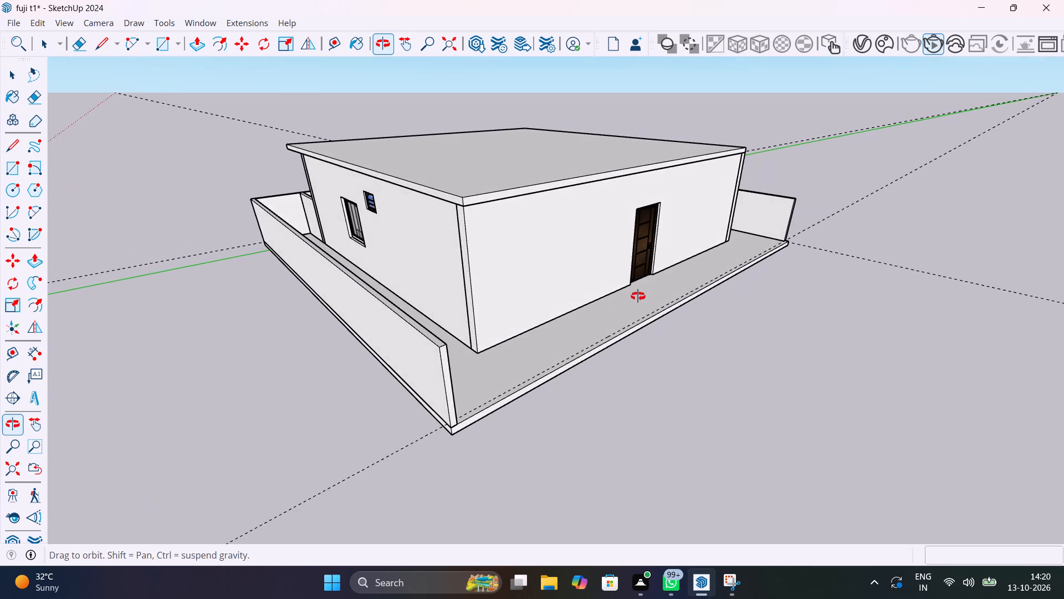
{"action": "middle_click_drag", "start_coordinate": [638, 296], "coordinate": [370, 385], "text": "shift"}
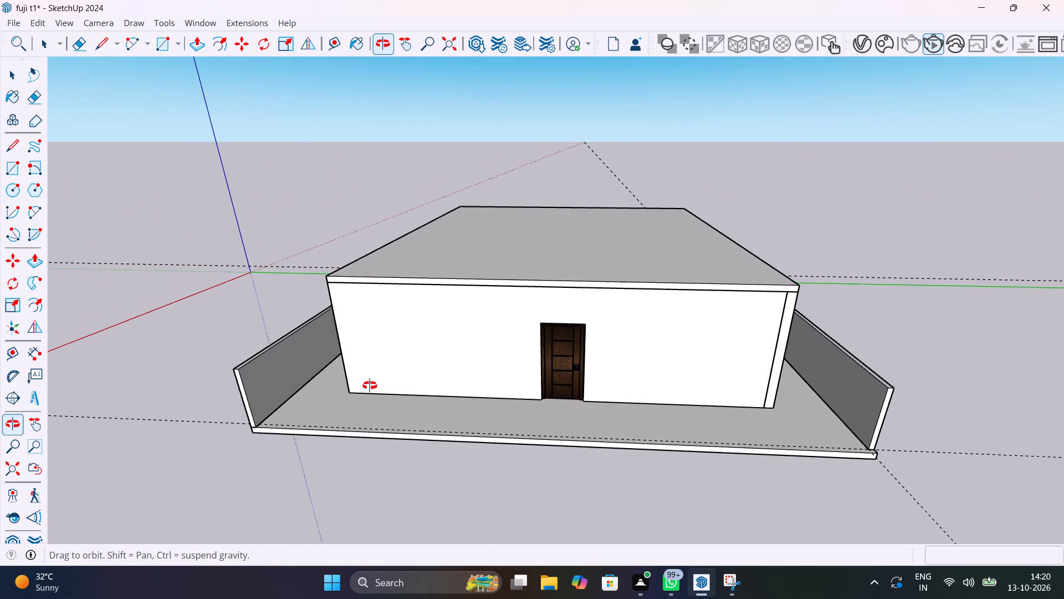
{"action": "middle_click_drag", "start_coordinate": [370, 385], "coordinate": [442, 387], "text": "shift"}
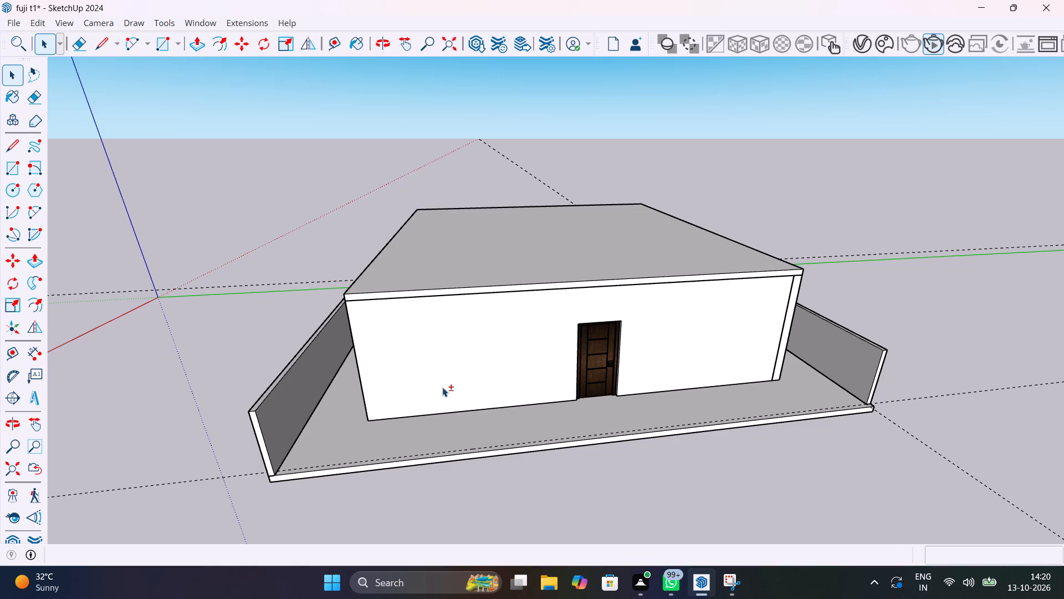
Inspect the roof slab, floor slab and boundary walls from the entrance side, the balcony side, the long side and above.
{"action": "scroll", "coordinate": [442, 387], "scroll_direction": "down", "scroll_amount": 6}
{"action": "middle_click_drag", "start_coordinate": [433, 425], "coordinate": [585, 499]}
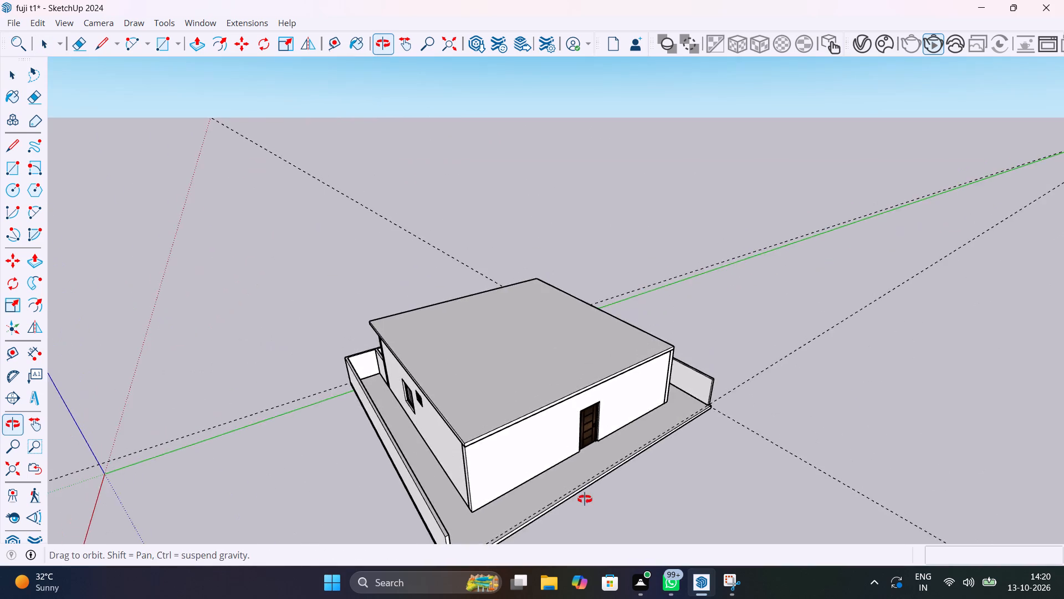
{"action": "middle_click_drag", "start_coordinate": [585, 499], "coordinate": [723, 476]}
{"action": "middle_click_drag", "start_coordinate": [176, 404], "coordinate": [426, 385]}
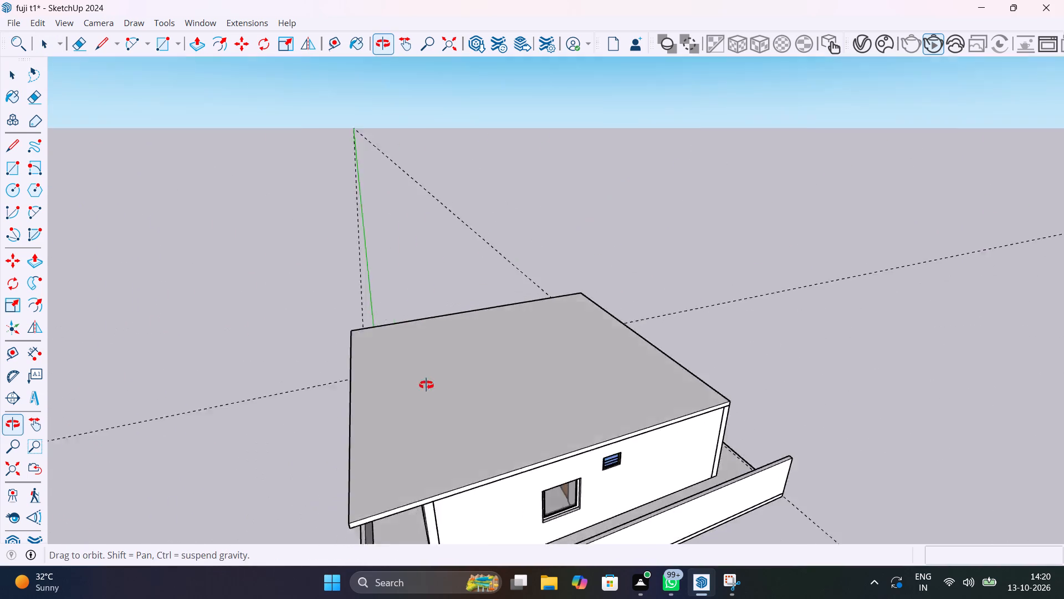
{"action": "middle_click_drag", "start_coordinate": [426, 385], "coordinate": [698, 315]}
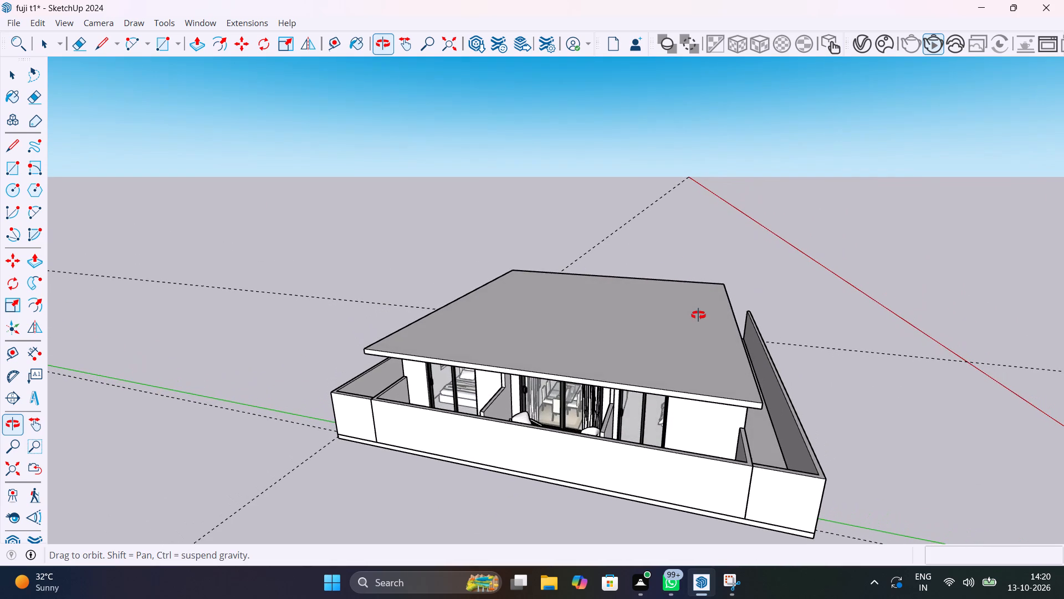
{"action": "middle_click_drag", "start_coordinate": [698, 315], "coordinate": [566, 302]}
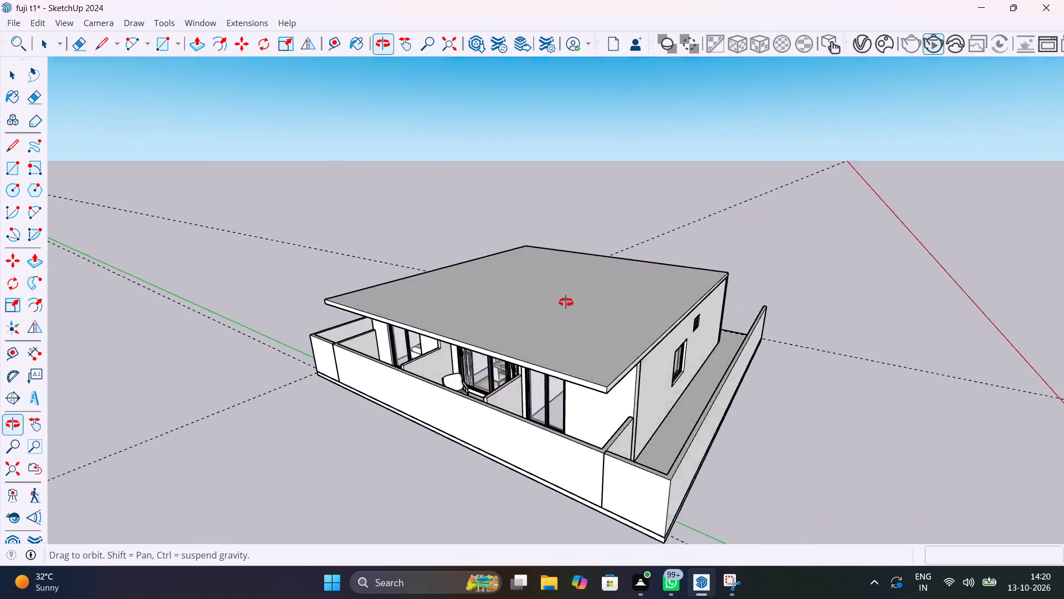
{"action": "middle_click_drag", "start_coordinate": [566, 302], "coordinate": [538, 393]}
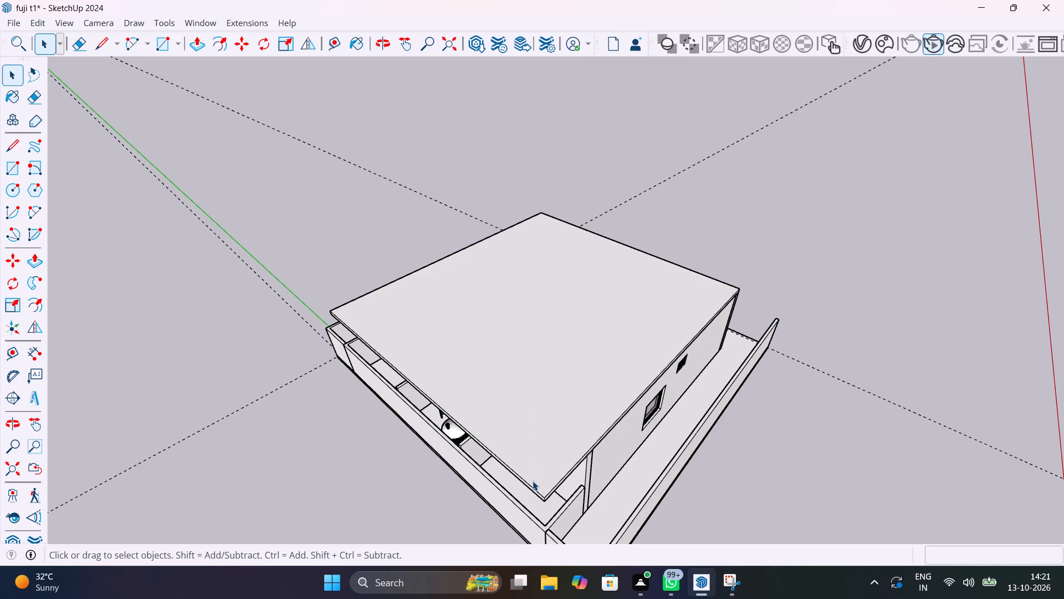
{"action": "scroll", "coordinate": [533, 481], "scroll_direction": "down", "scroll_amount": 7}
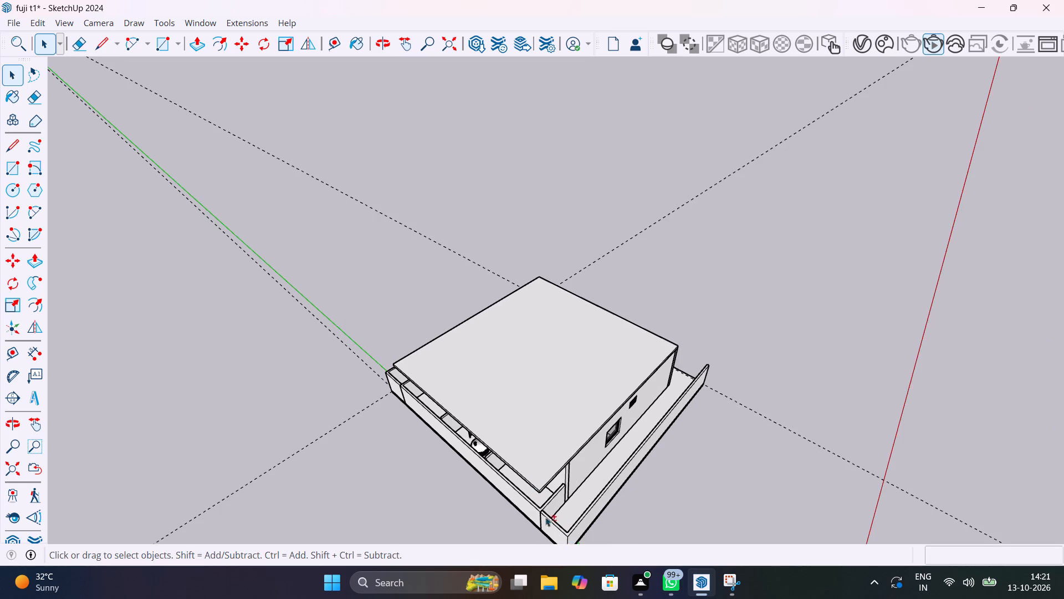
{"action": "middle_click_drag", "start_coordinate": [533, 494], "coordinate": [415, 410], "text": "shift"}
{"action": "scroll", "coordinate": [460, 414], "scroll_direction": "up", "scroll_amount": 3}
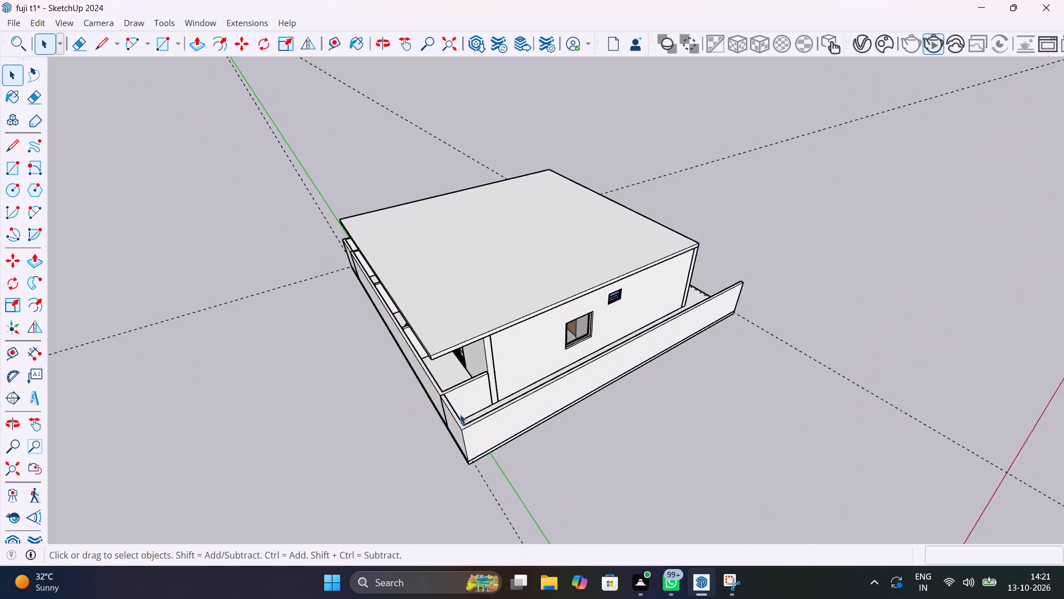
{"action": "scroll", "coordinate": [460, 414], "scroll_direction": "up", "scroll_amount": 5}
Undo the boundary walls built on the extended floor slab, leaving the slab and its construction guides.
{"action": "key", "text": "ctrl+z"}
{"action": "key", "text": "ctrl+z"}
{"action": "key", "text": "ctrl+z"}
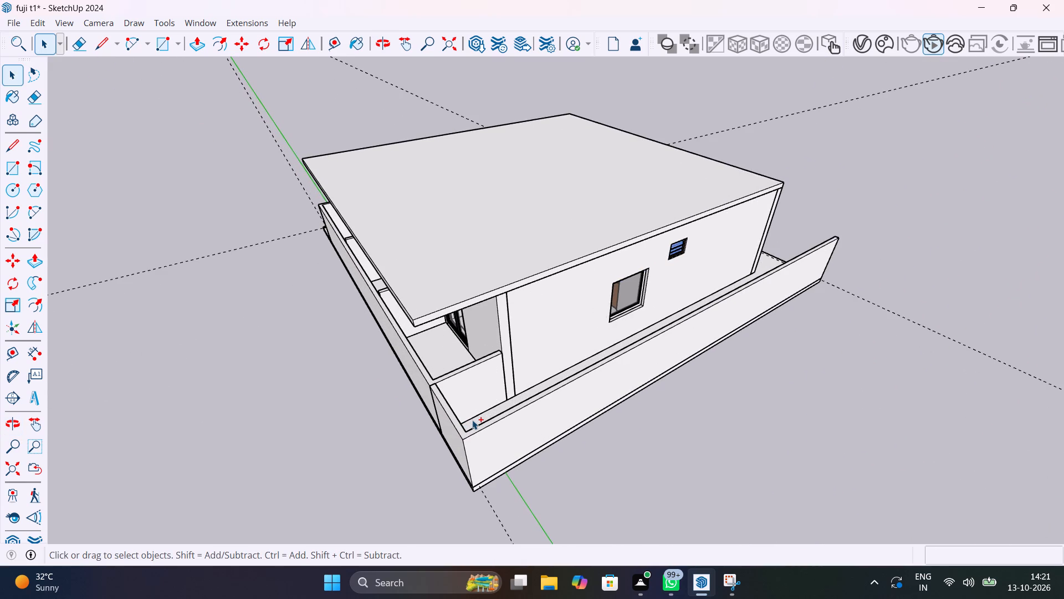
{"action": "key", "text": "ctrl+z"}
{"action": "key", "text": "ctrl+z"}
{"action": "key", "text": "ctrl+z"}
{"action": "key", "text": "ctrl+z"}
{"action": "key", "text": "ctrl+z"}
{"action": "key", "text": "ctrl+z"}
{"action": "key", "text": "ctrl+z"}
{"action": "key", "text": "ctrl+z"}
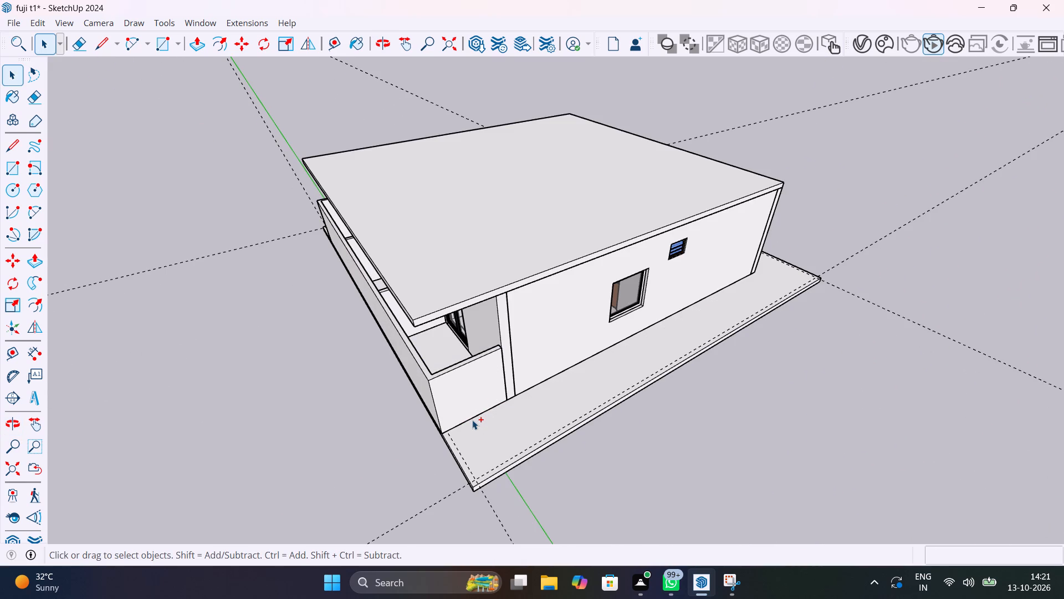
Undo the construction guides laid out along the edges of the extended floor slab.
{"action": "key", "text": "ctrl+z"}
{"action": "key", "text": "ctrl+z"}
{"action": "key", "text": "ctrl+z"}
{"action": "key", "text": "ctrl+z"}
{"action": "key", "text": "ctrl+z"}
{"action": "key", "text": "ctrl+z"}
{"action": "key", "text": "ctrl+z"}
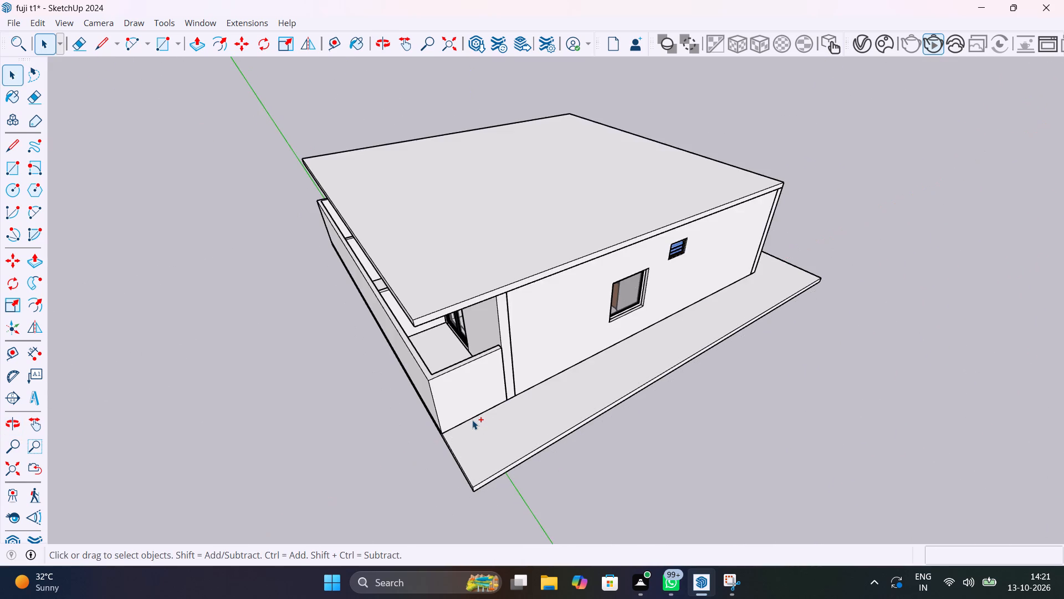
Undo the floor slab extension and the roof slab, going back to the open-topped apartment with its original floor outline.
{"action": "key", "text": "ctrl+z"}
{"action": "key", "text": "ctrl+z"}
{"action": "key", "text": "ctrl+z"}
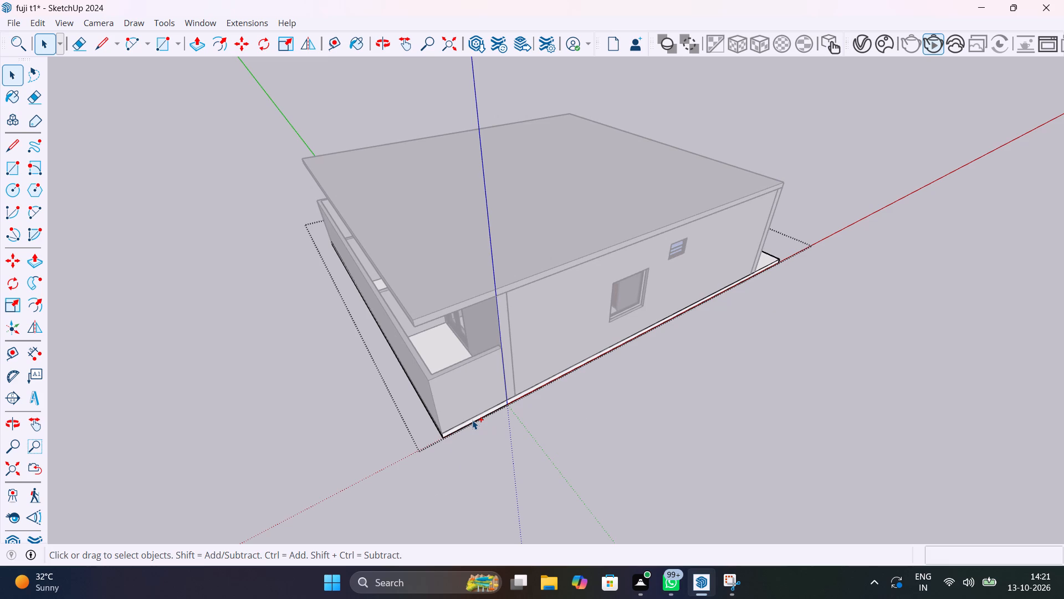
{"action": "key", "text": "ctrl+z"}
{"action": "key", "text": "ctrl+z"}
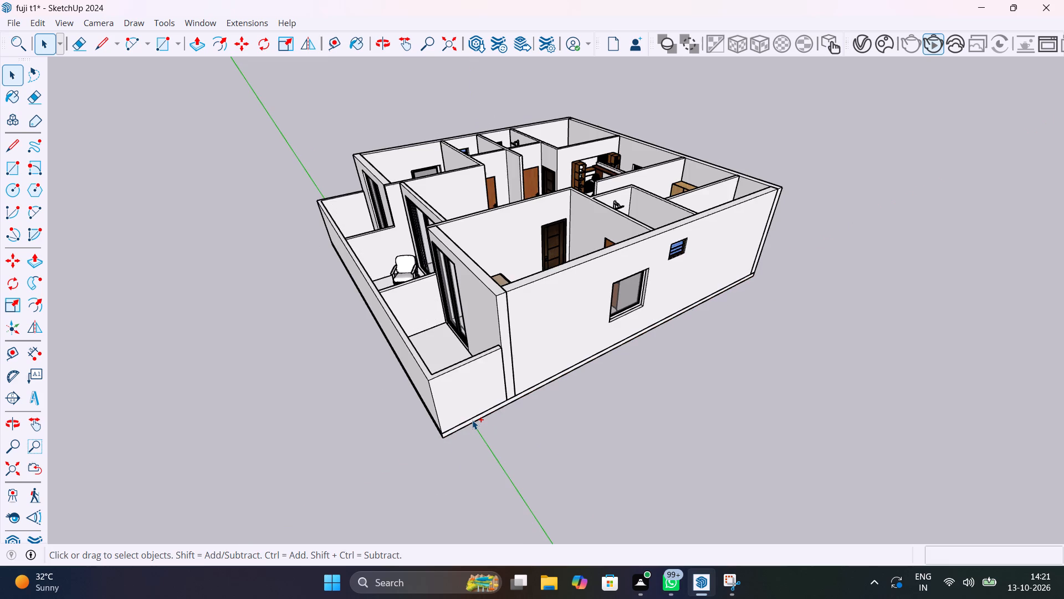
Examine the furnished rooms of the open-topped apartment from above, moving around from the balcony side to the entrance side.
{"action": "middle_click_drag", "start_coordinate": [521, 430], "coordinate": [513, 598]}
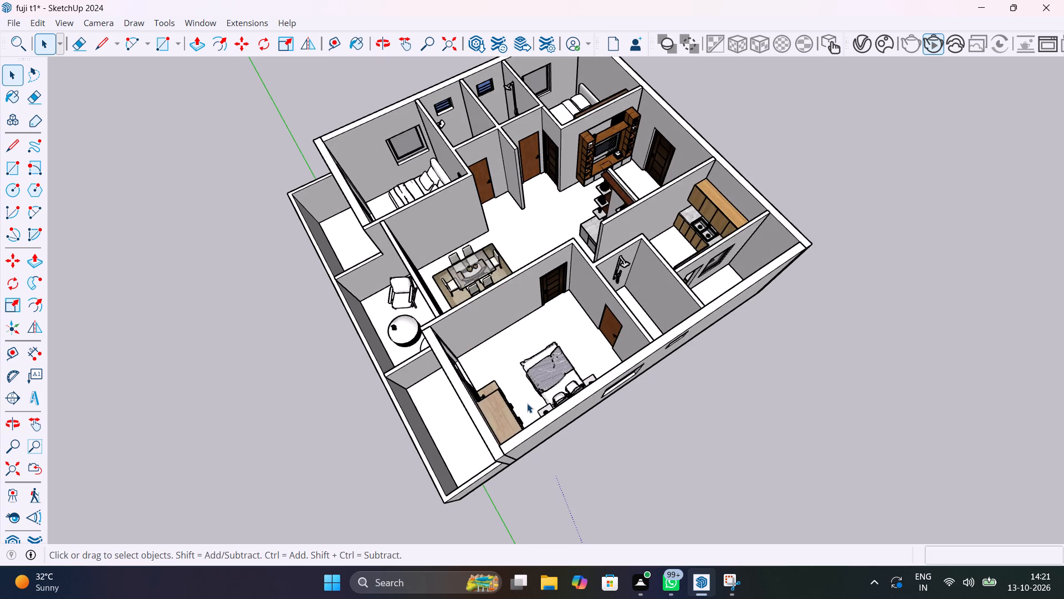
{"action": "scroll", "coordinate": [527, 403], "scroll_direction": "down", "scroll_amount": 4}
{"action": "middle_click_drag", "start_coordinate": [557, 333], "coordinate": [450, 390]}
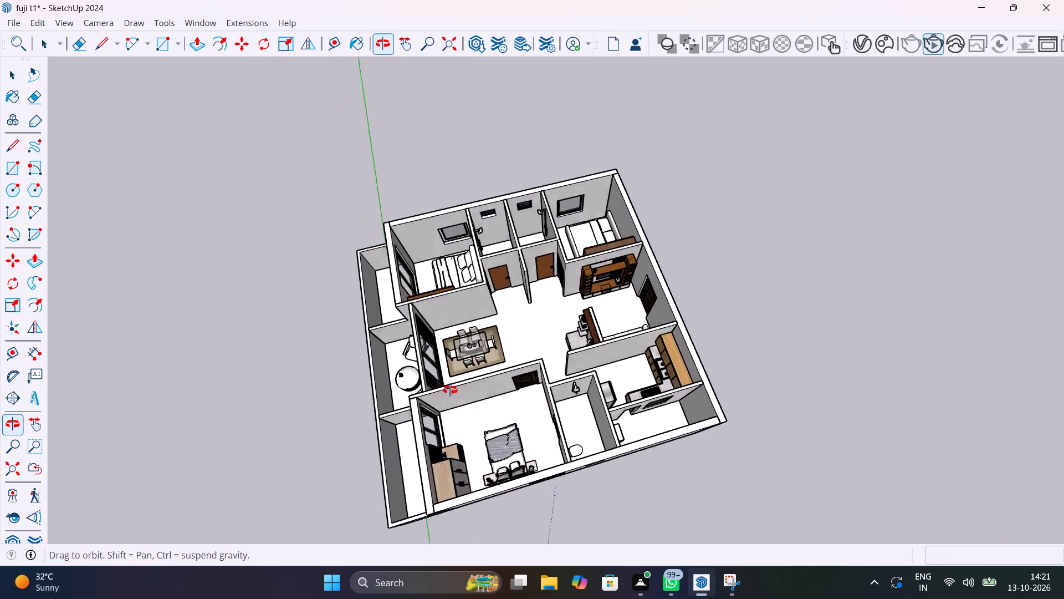
{"action": "middle_click_drag", "start_coordinate": [450, 390], "coordinate": [176, 395]}
{"action": "scroll", "coordinate": [607, 370], "scroll_direction": "up", "scroll_amount": 5}
{"action": "middle_click_drag", "start_coordinate": [612, 372], "coordinate": [368, 373]}
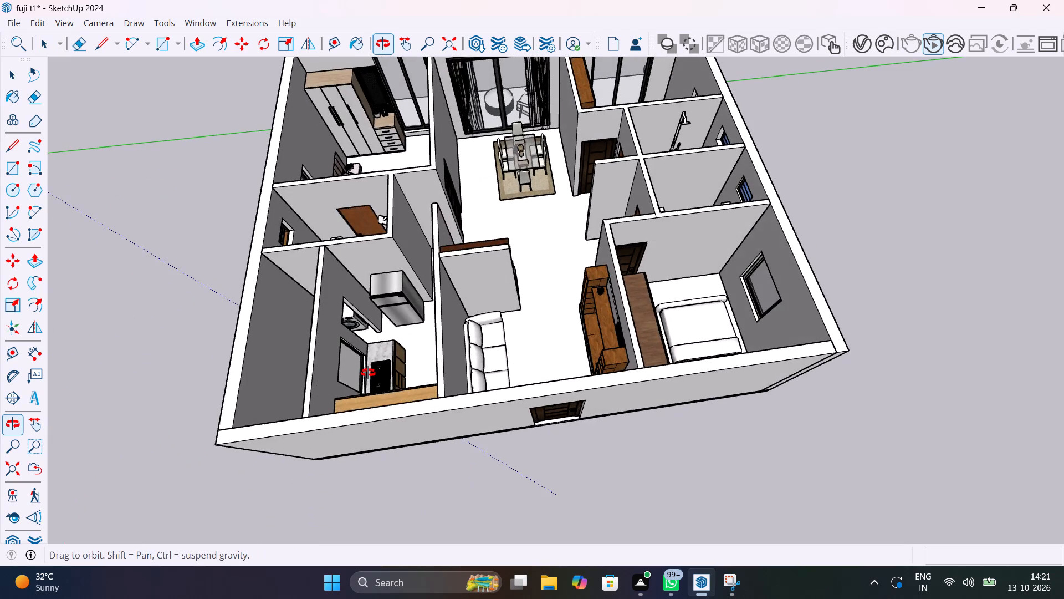
{"action": "middle_click_drag", "start_coordinate": [368, 373], "coordinate": [448, 466]}
{"action": "scroll", "coordinate": [468, 451], "scroll_direction": "down", "scroll_amount": 3}
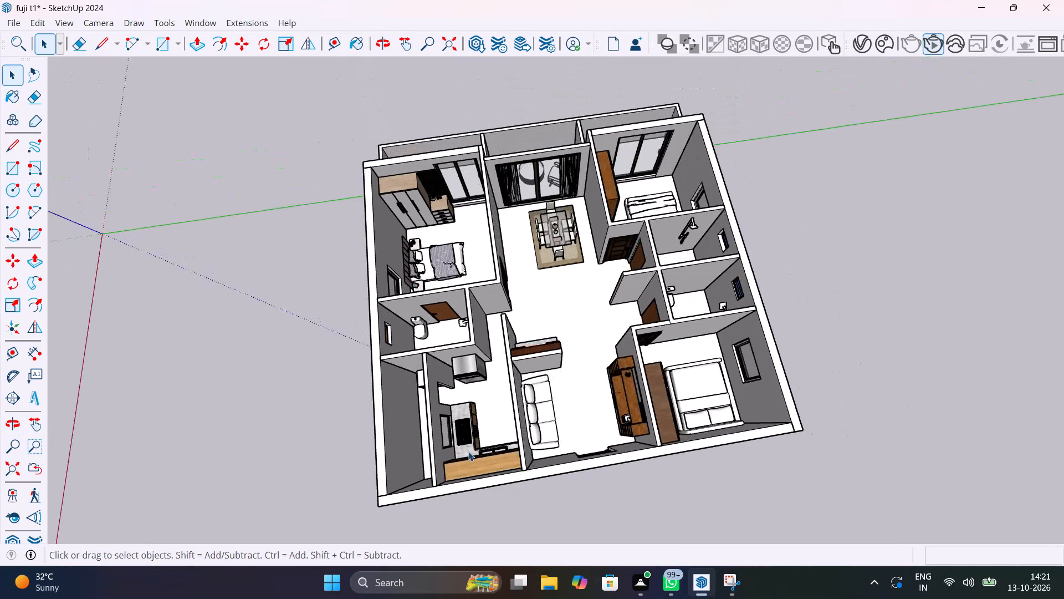